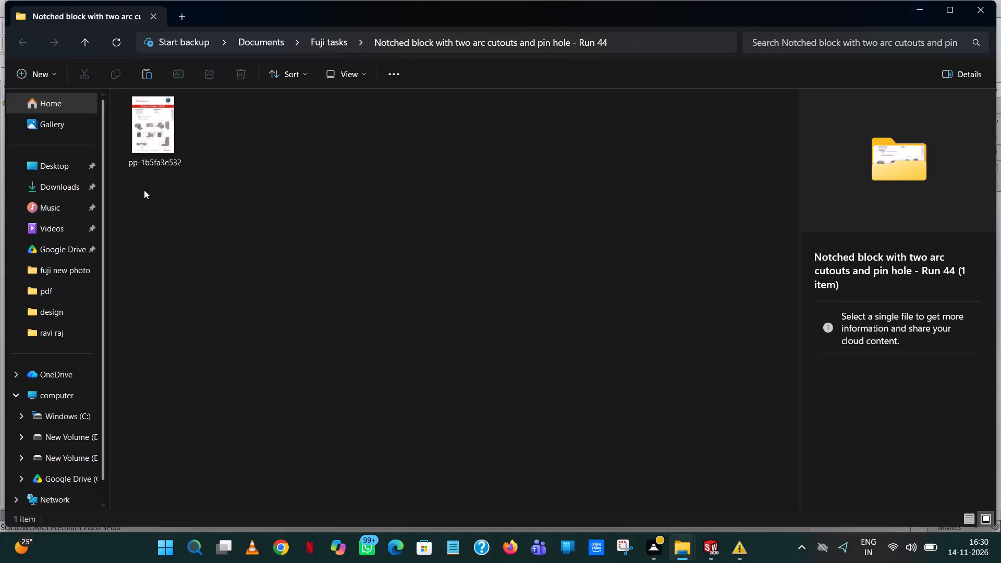
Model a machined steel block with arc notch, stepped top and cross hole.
Cut the practice problem image pp-1b5fa3e532 from the Run 44 folder so it can be moved.
click(169, 123)
right_click(170, 123)
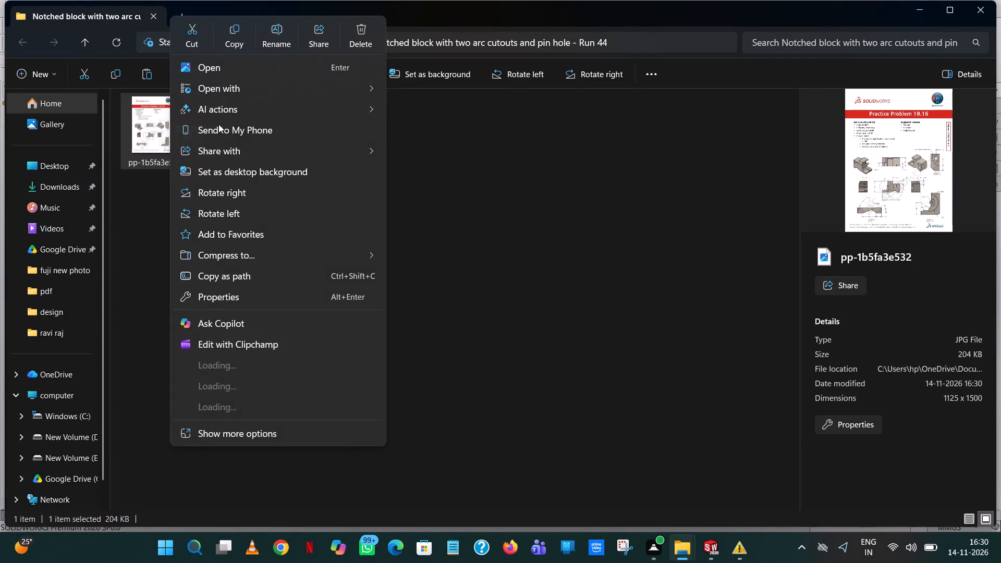
click(201, 32)
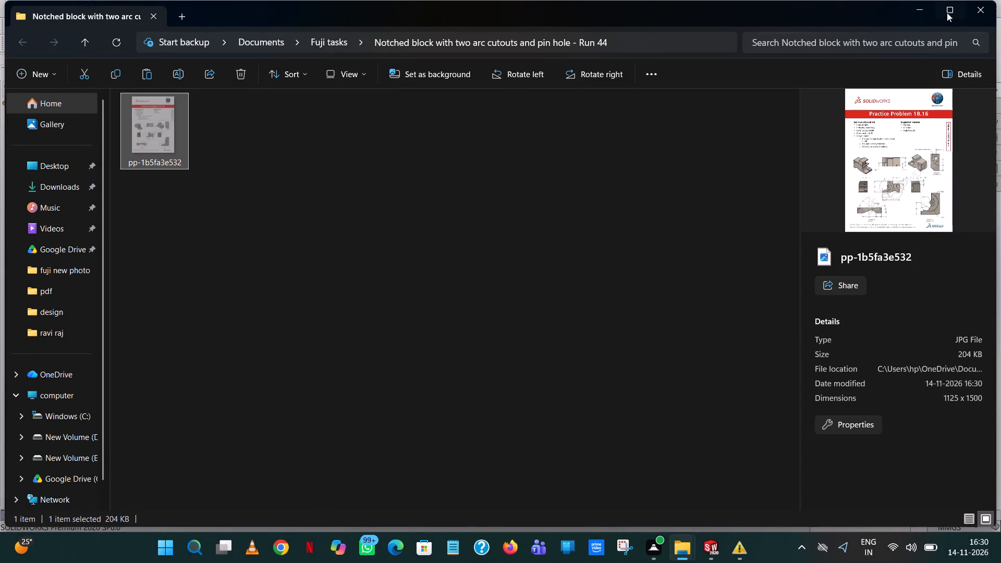
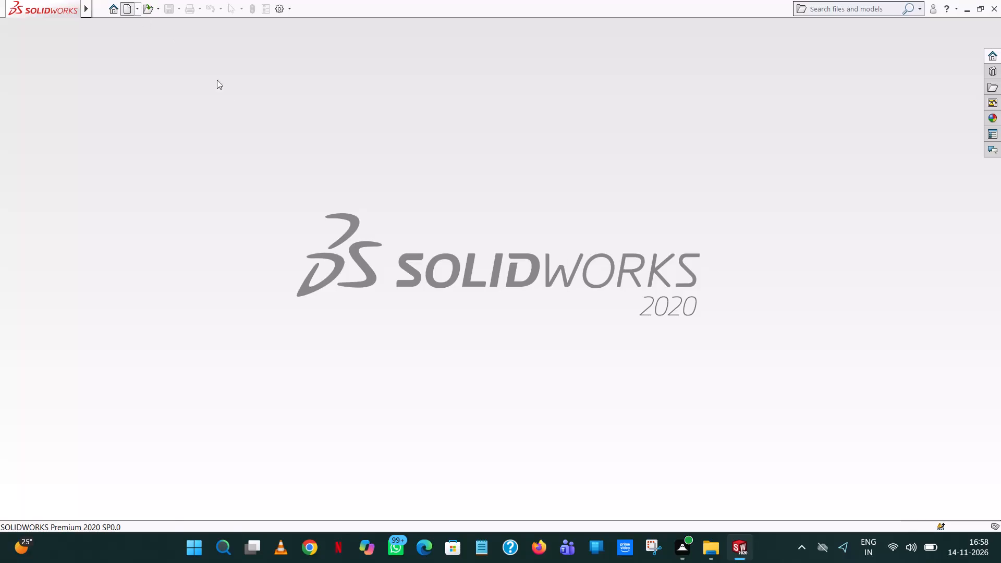
Create a new part document.
double_click(243, 240)
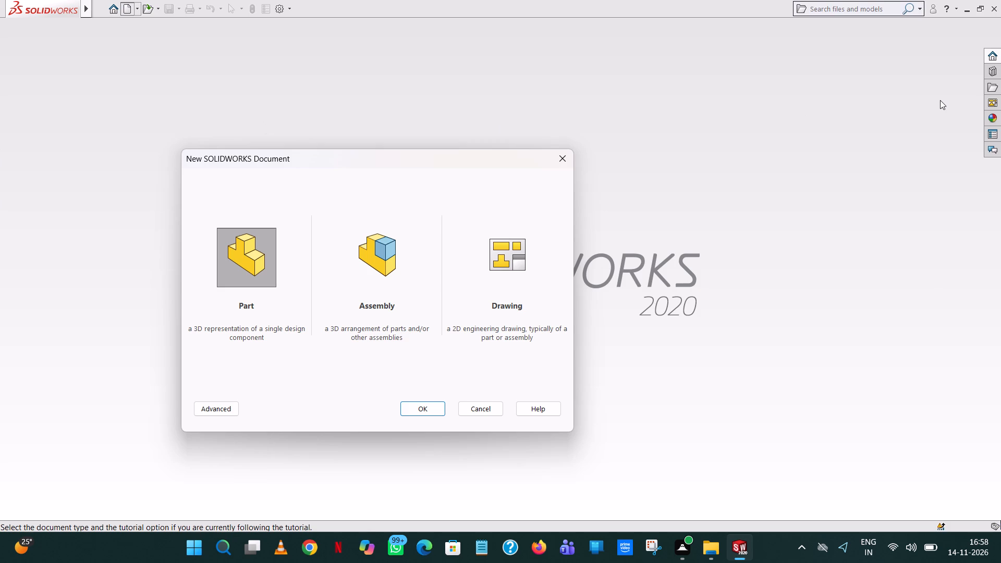
double_click(252, 261)
double_click(242, 281)
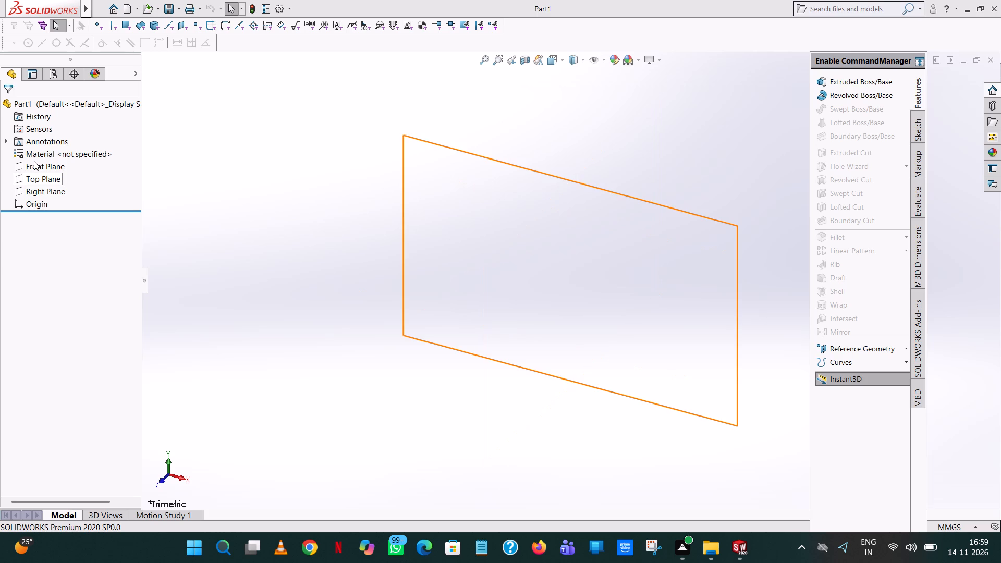
Start a sketch on the Front Plane and draw a 100 mm horizontal base line extending right from the origin.
click(34, 161)
click(40, 149)
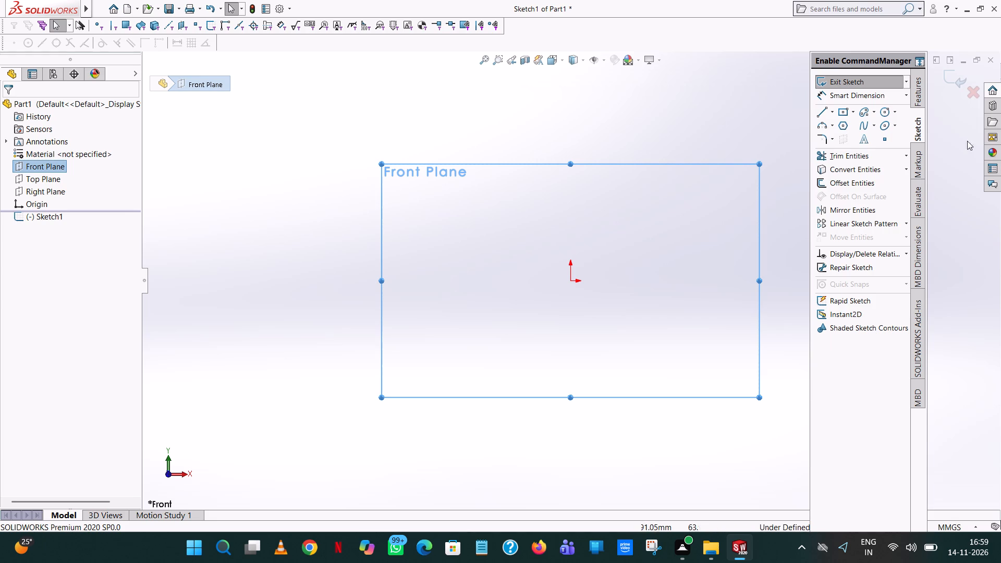
click(818, 113)
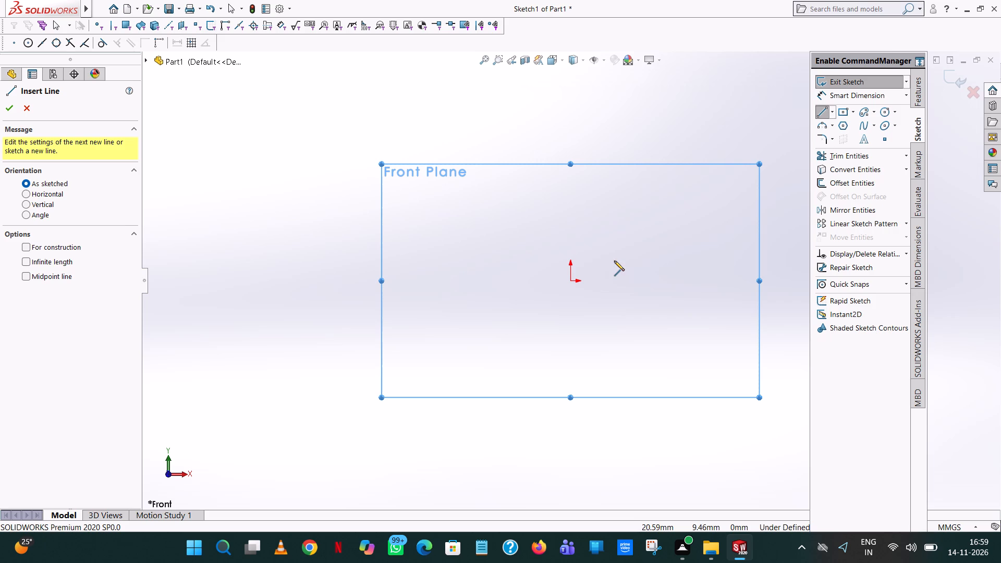
click(571, 280)
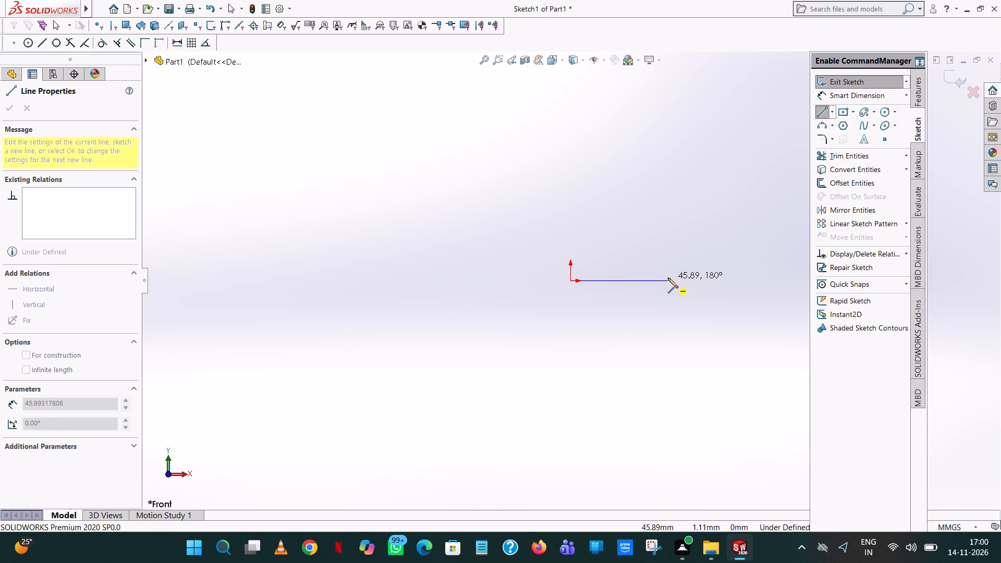
click(663, 279)
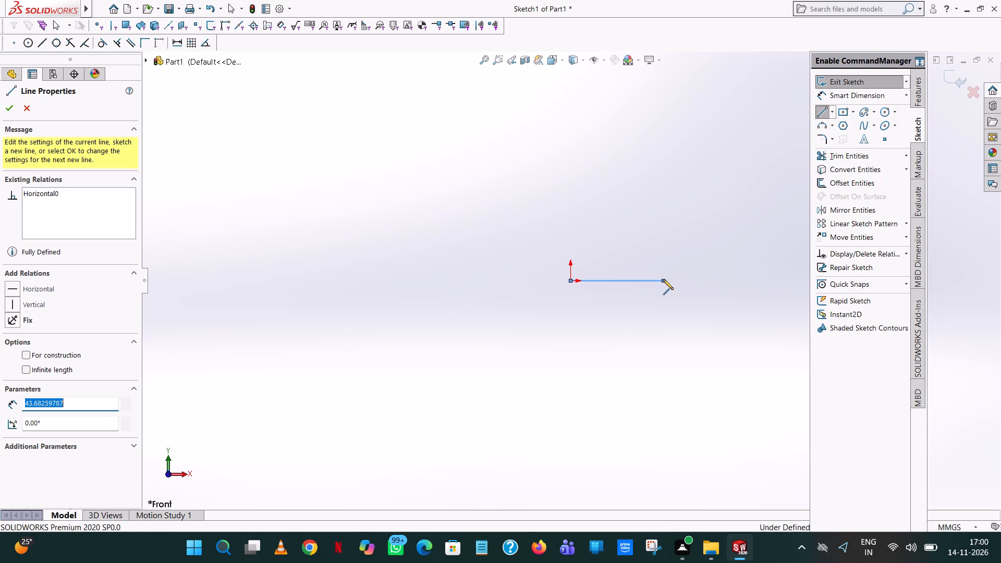
text(100.)
key(BackSpace)
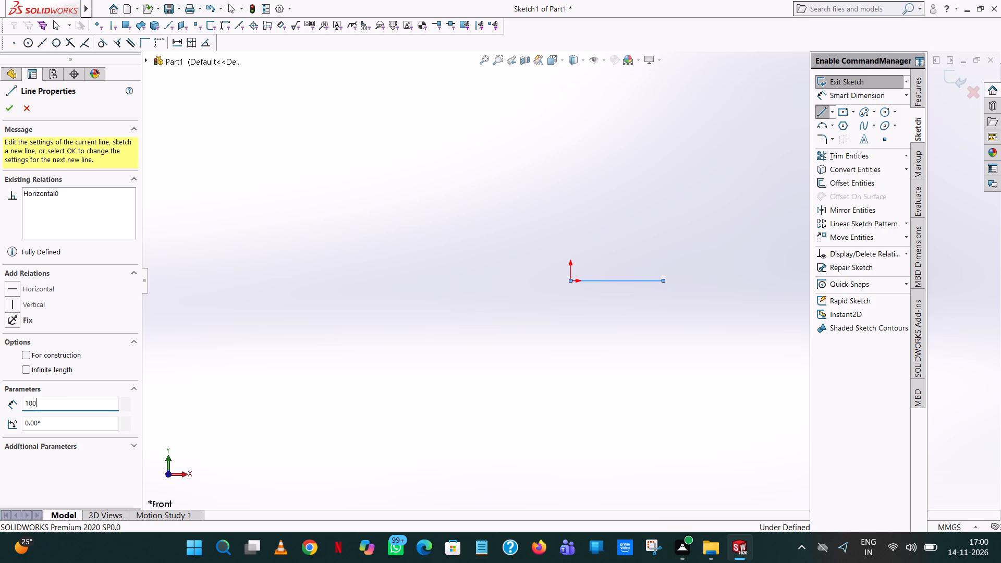
key(Return)
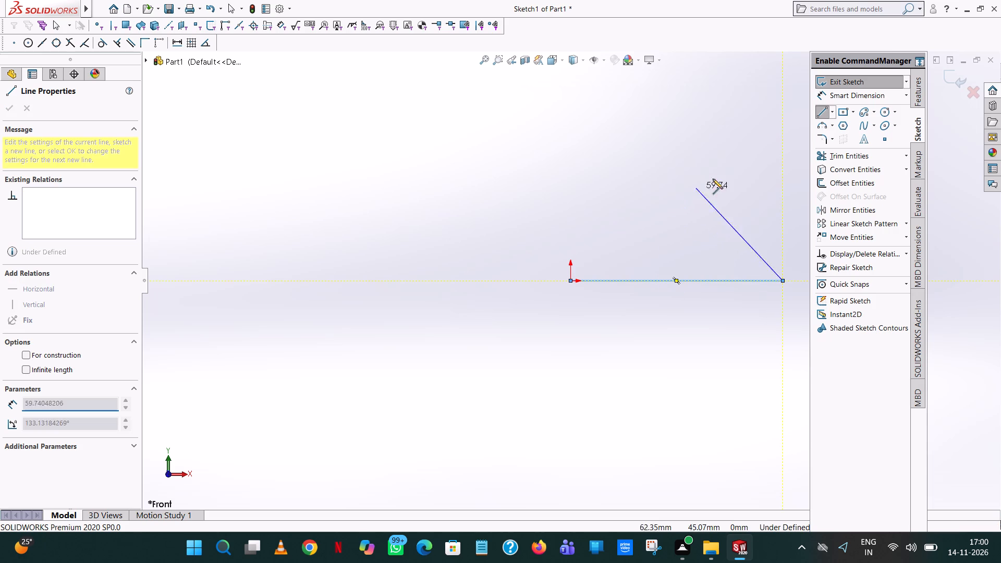
Draw a 50 mm vertical line upward from the right end of the base line.
click(780, 173)
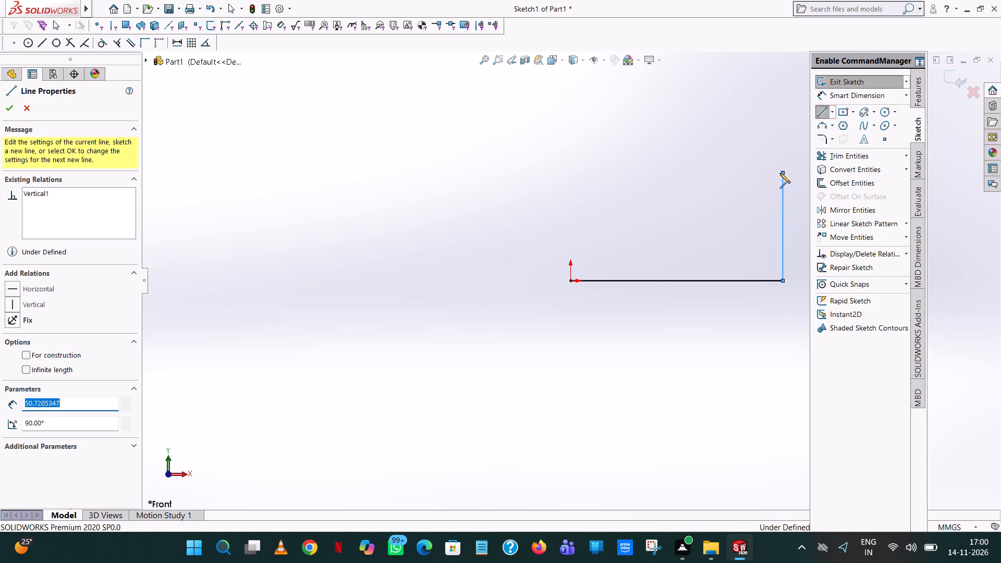
text(50)
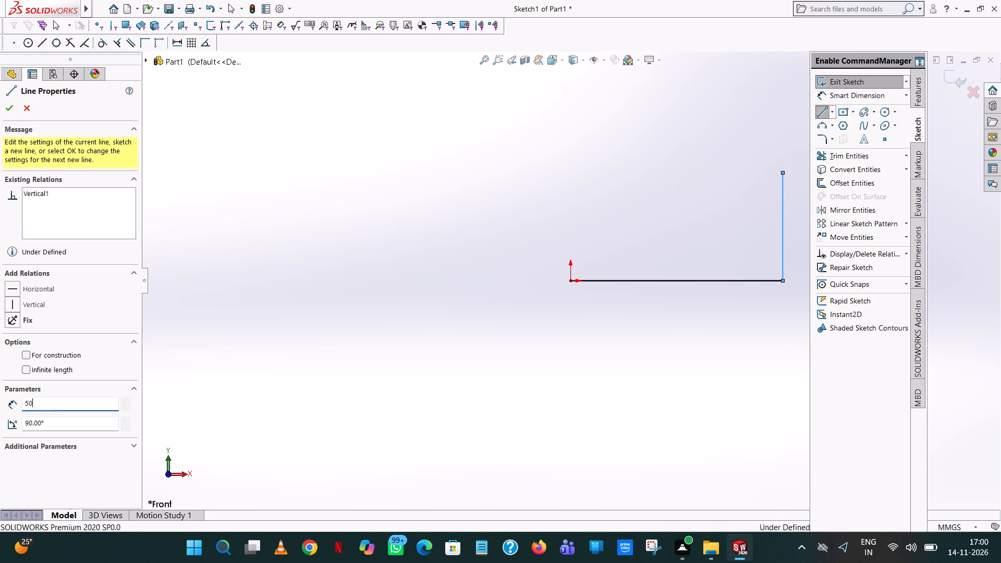
key(Return)
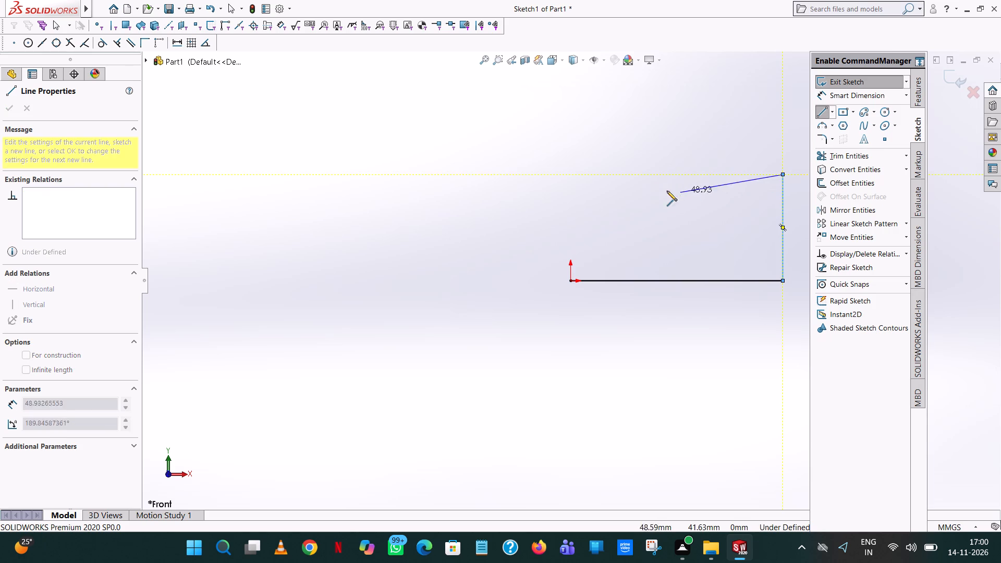
right_click(639, 175)
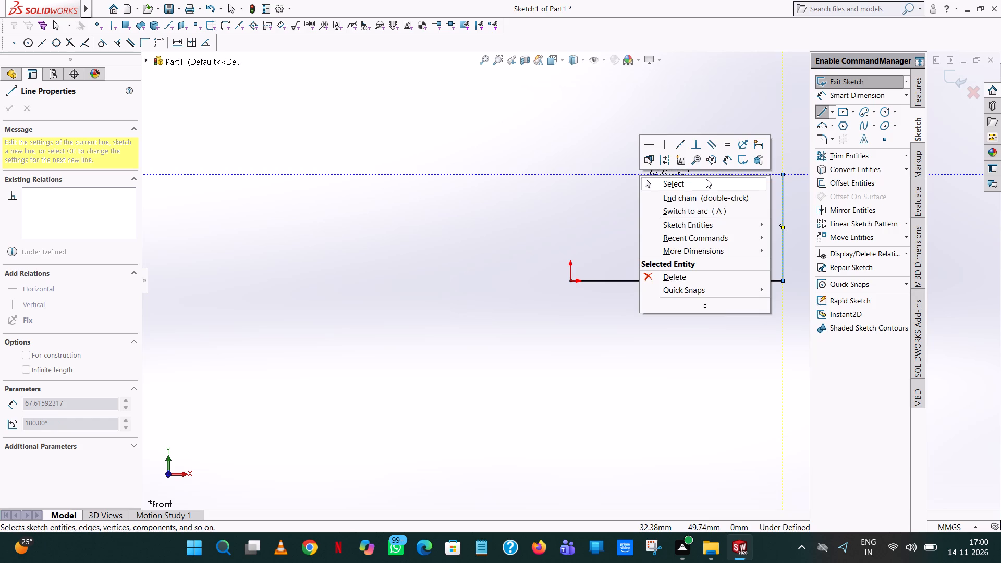
click(706, 179)
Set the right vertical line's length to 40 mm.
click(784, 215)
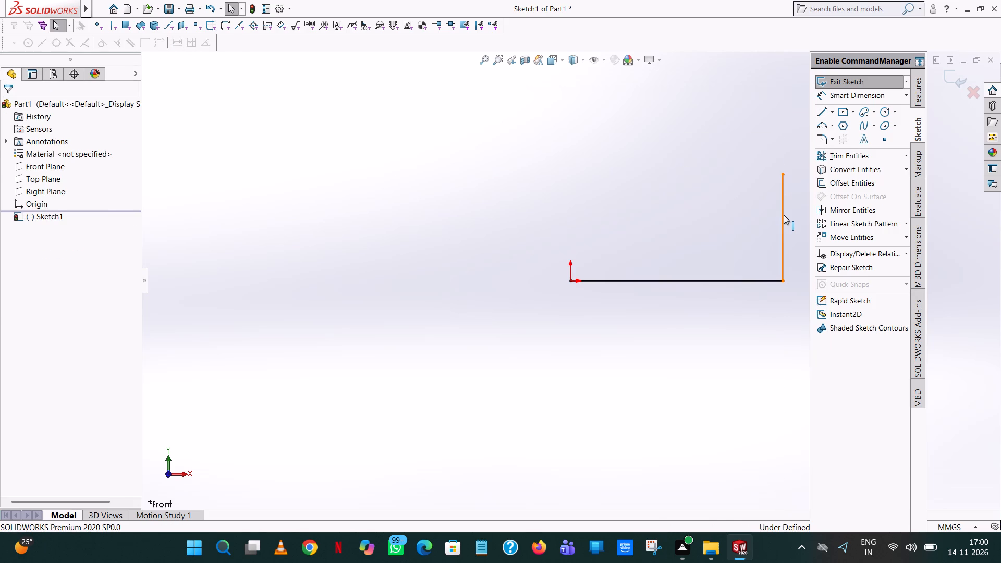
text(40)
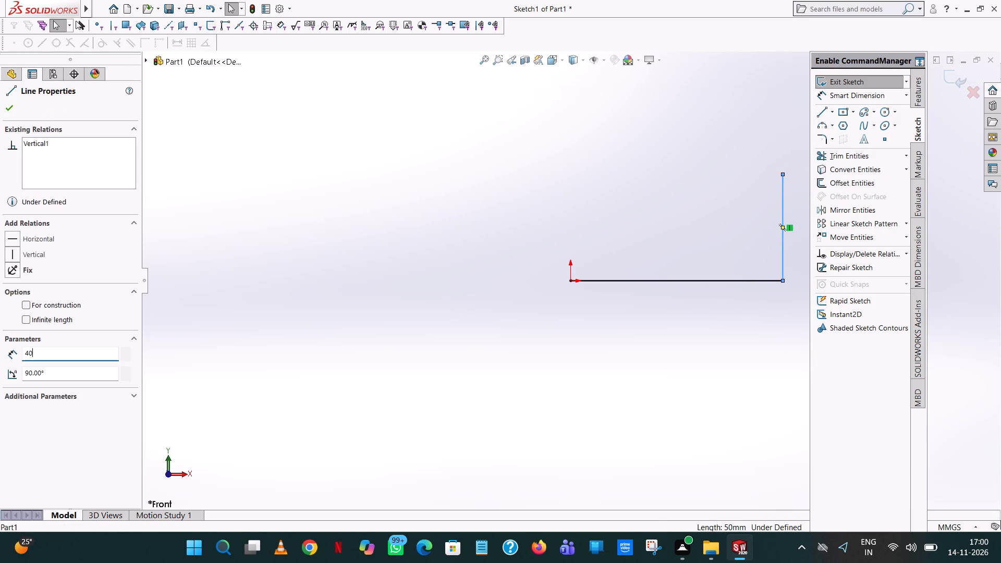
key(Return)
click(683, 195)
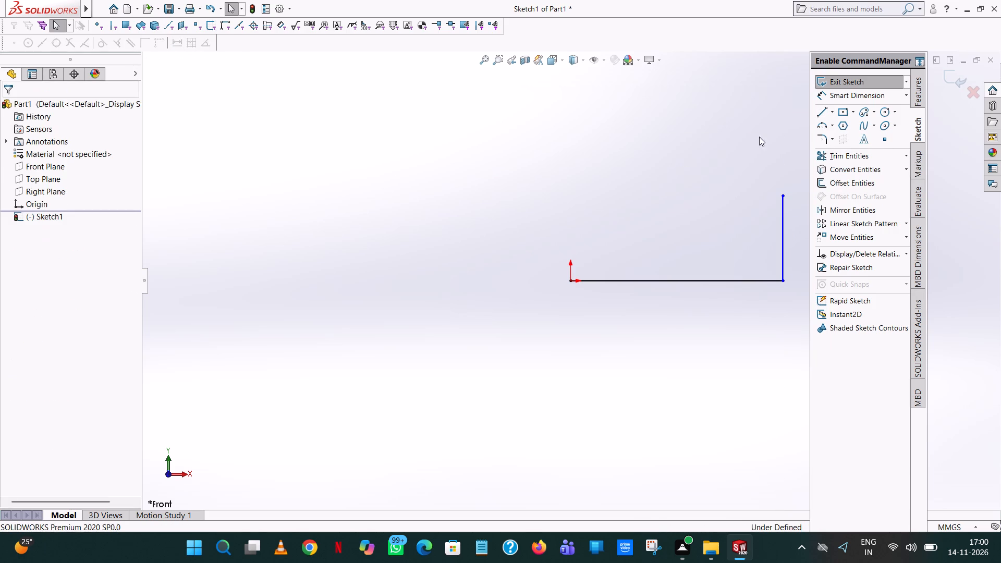
Draw a 40 mm horizontal line leftward from the upper end of the right vertical line.
click(820, 111)
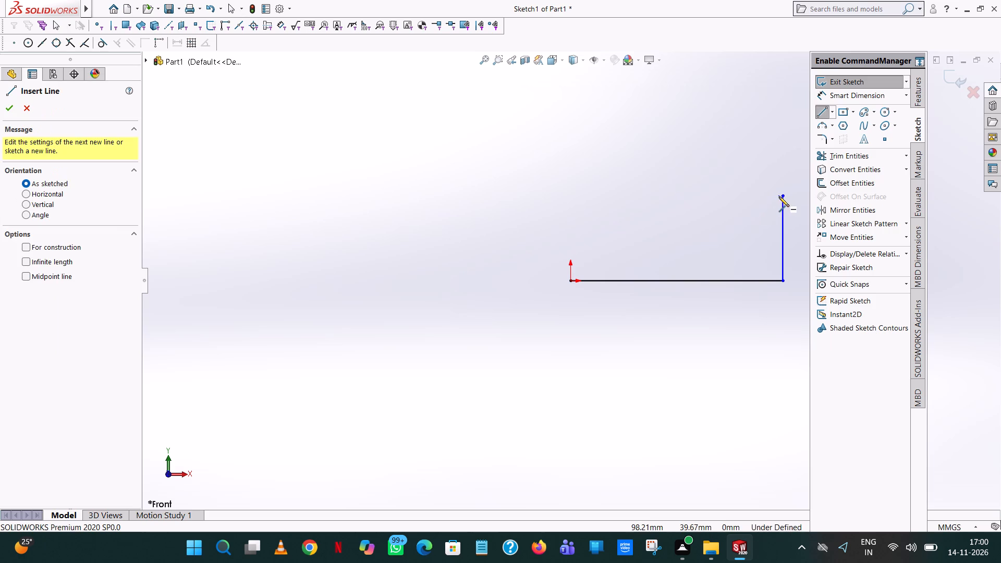
click(781, 194)
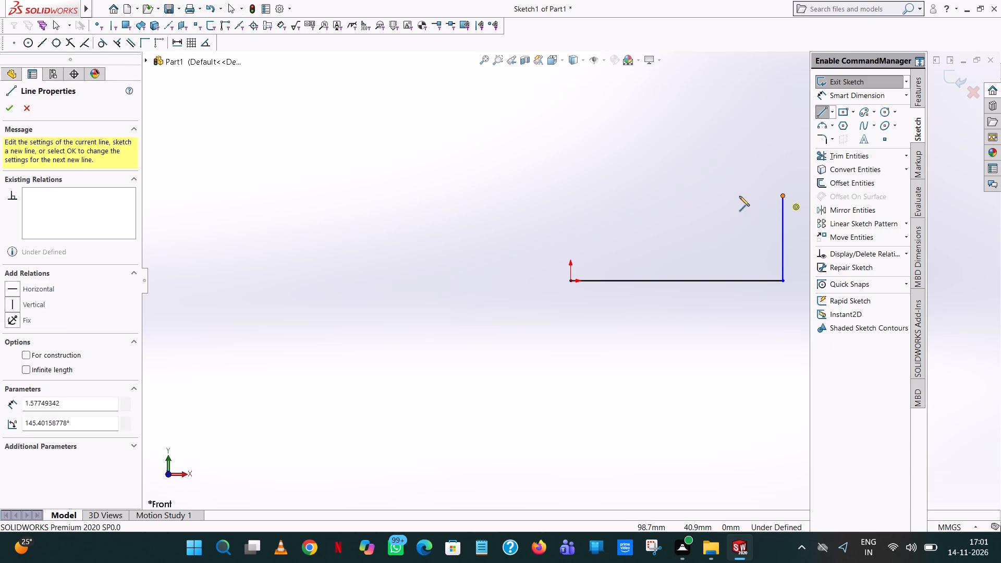
click(707, 196)
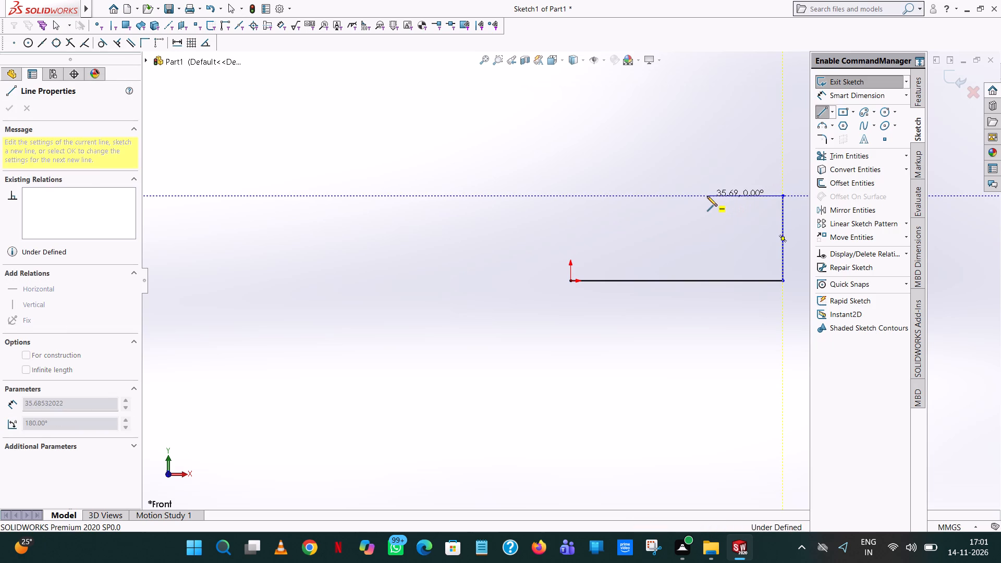
text(40)
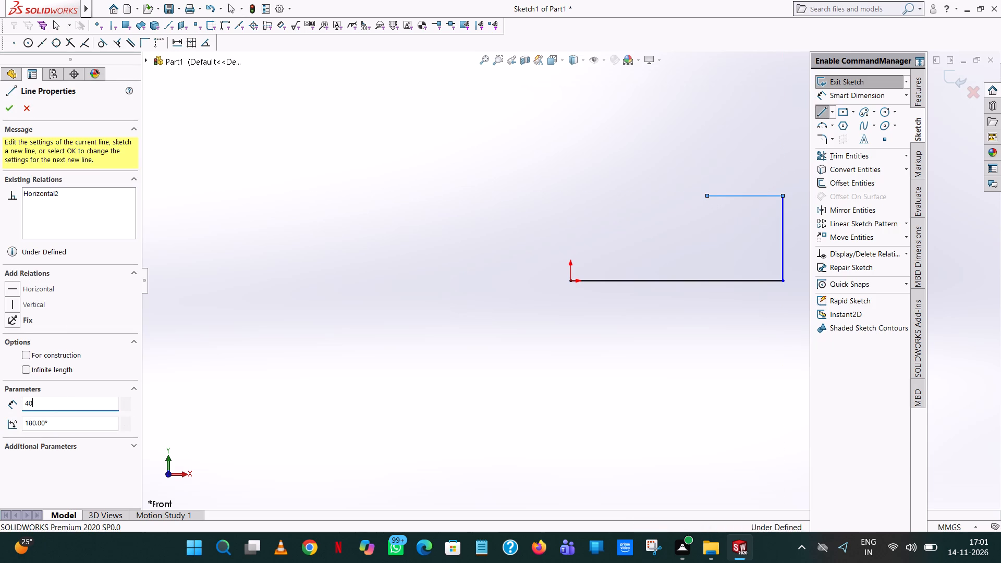
key(Return)
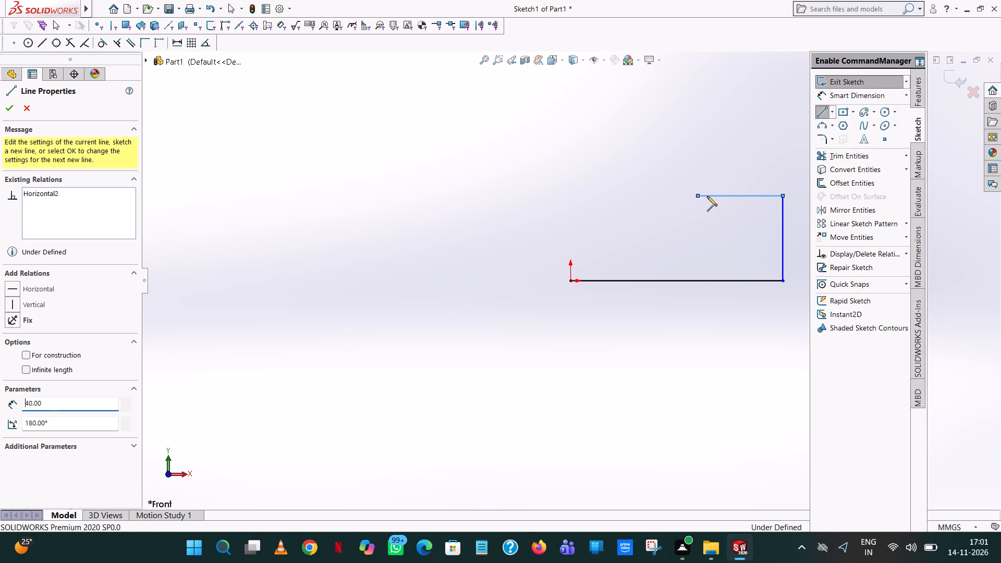
right_click(707, 196)
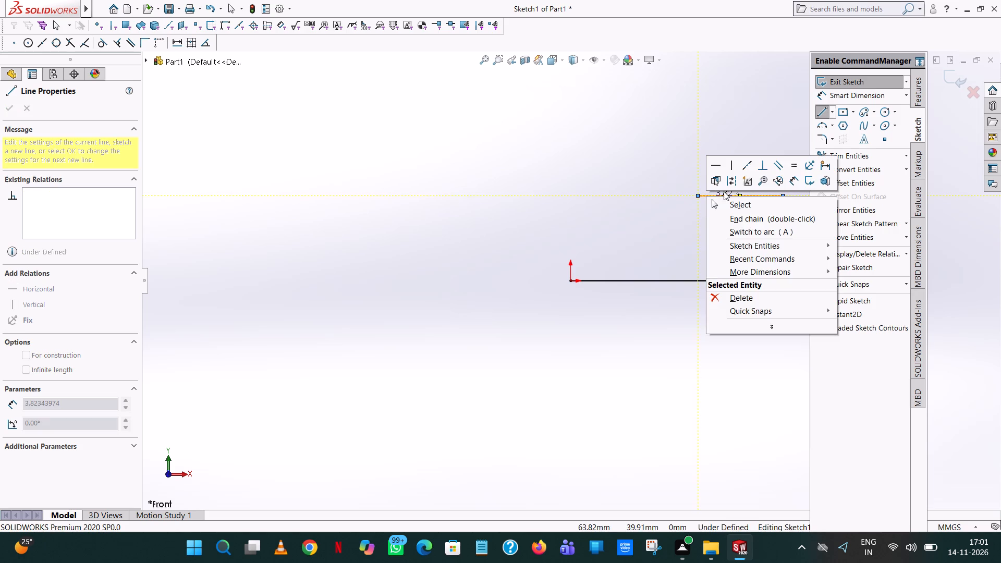
click(734, 202)
Reduce the right vertical line's length by 5 mm, to 35 mm.
click(784, 227)
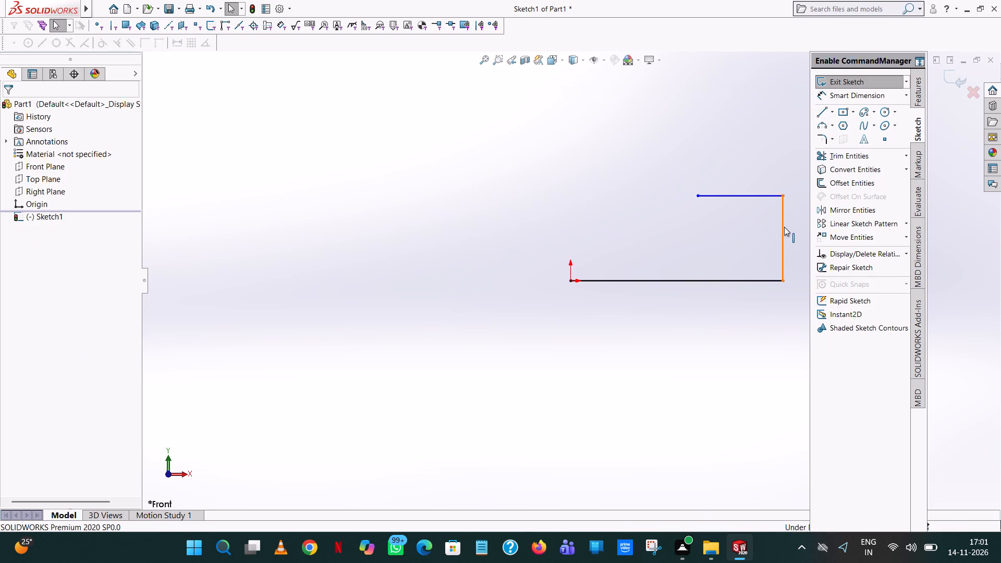
click(80, 351)
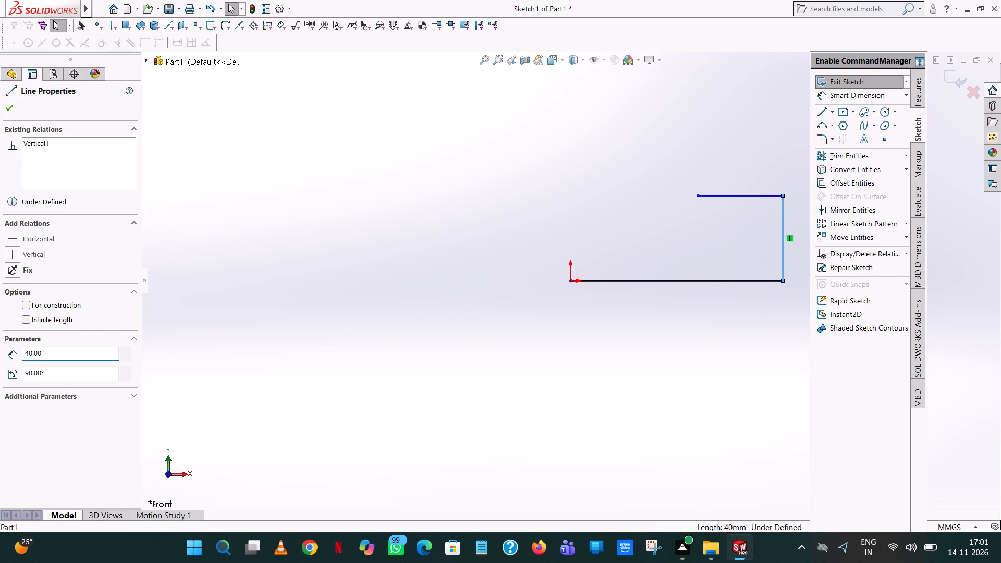
key(minus)
key(5)
key(Return)
click(622, 116)
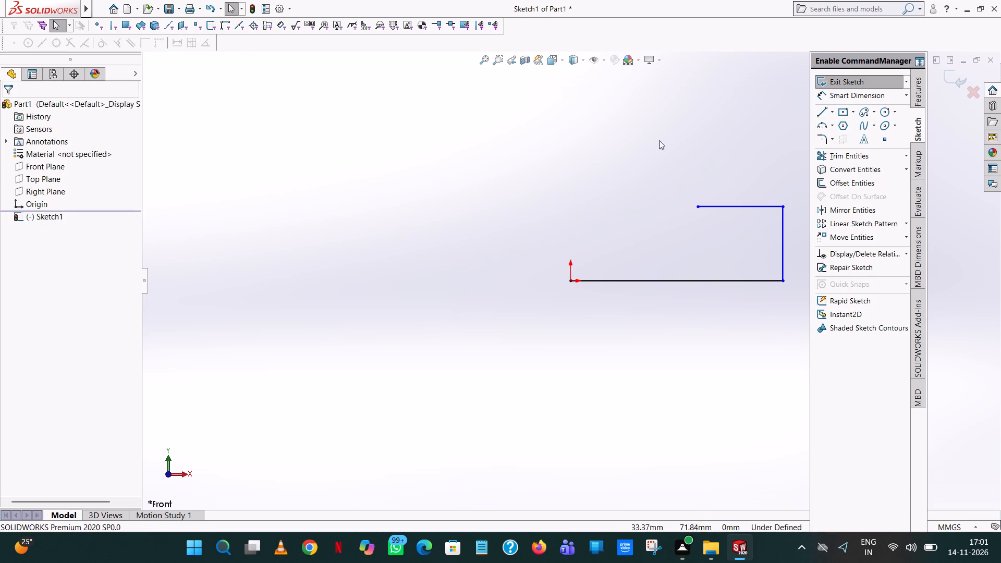
Draw a 15 mm vertical line upward from the left end of the 40 mm horizontal line.
scroll(717, 181, up, 2)
scroll(716, 270, down, 1)
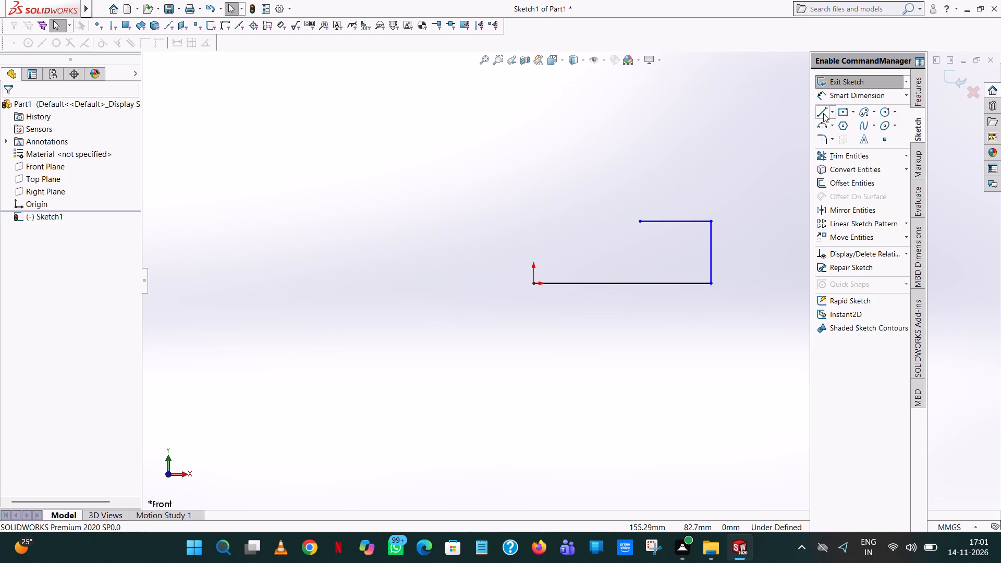
click(823, 113)
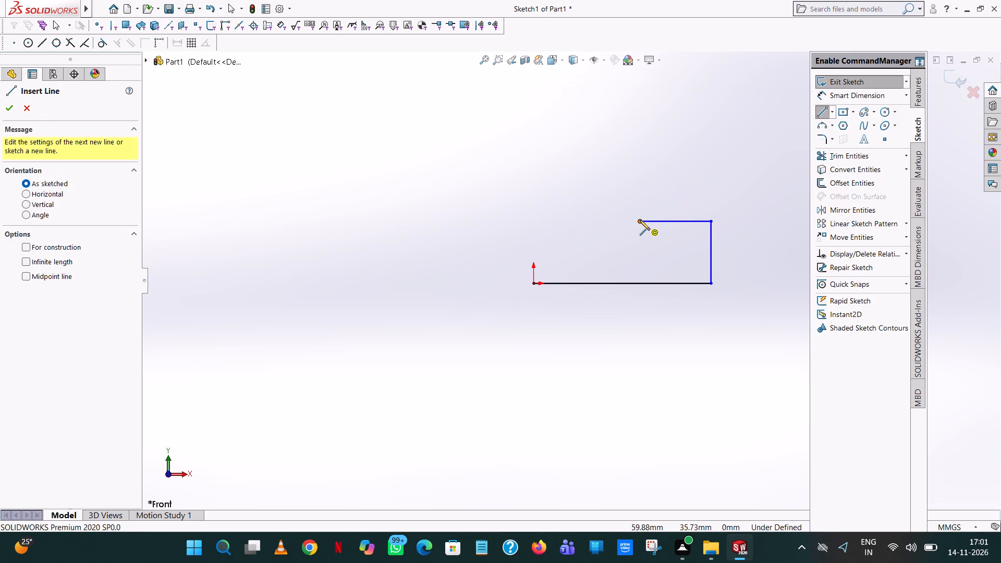
click(640, 221)
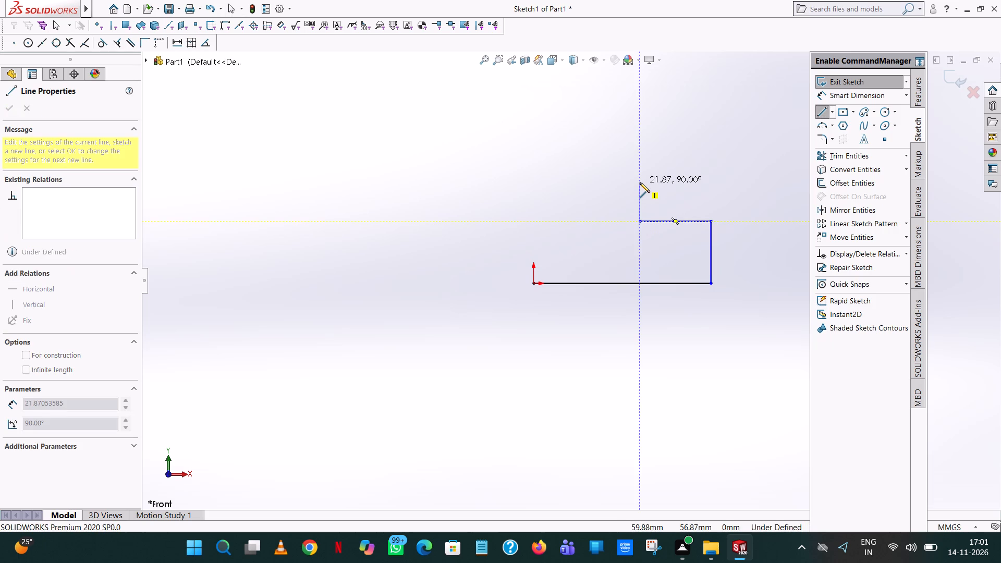
click(640, 182)
text(15)
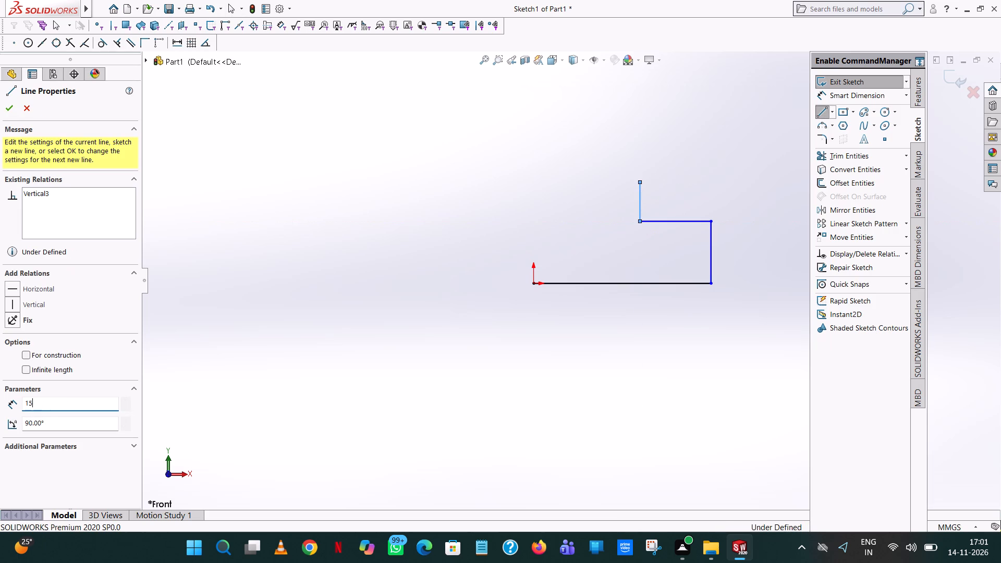
key(Return)
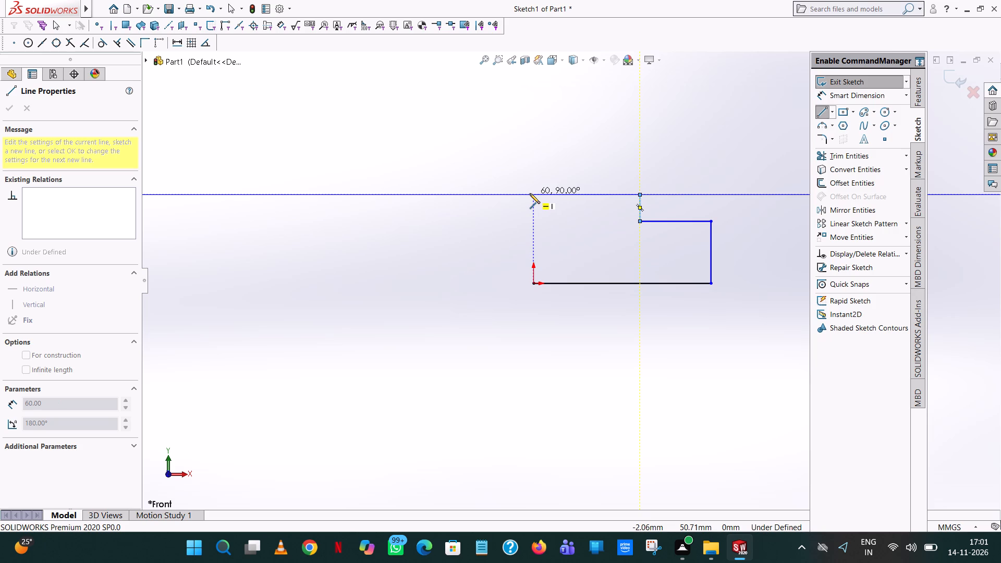
right_click(566, 196)
click(607, 203)
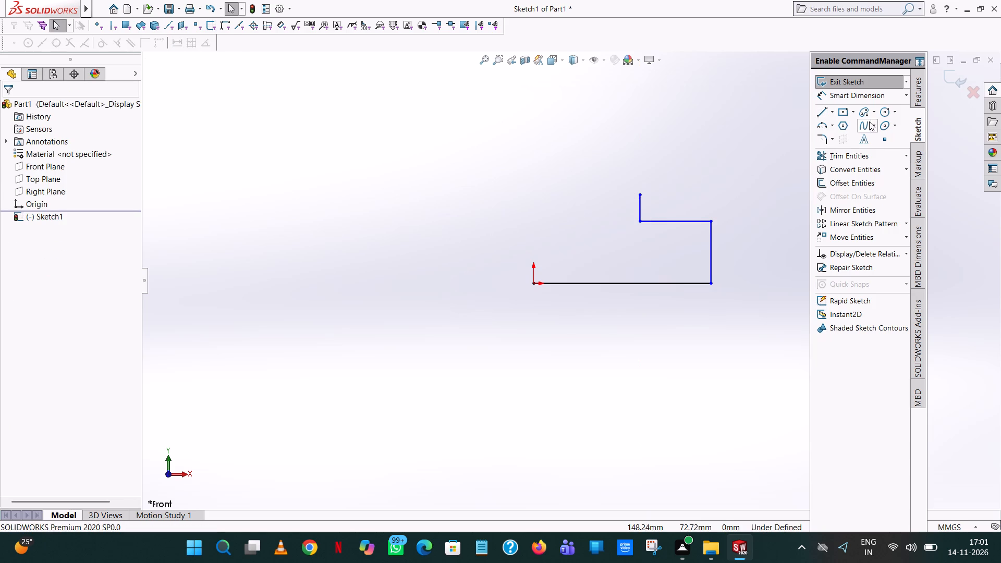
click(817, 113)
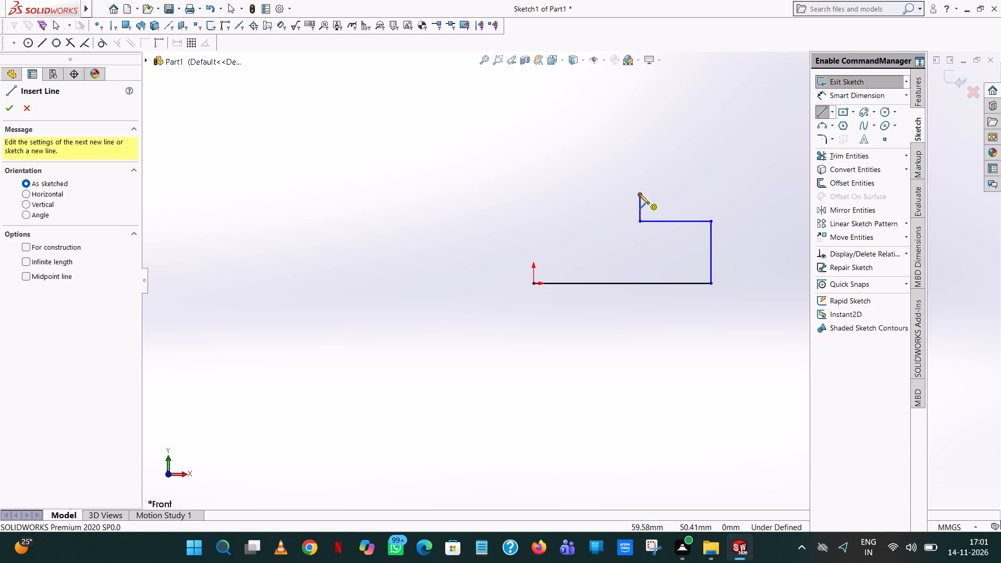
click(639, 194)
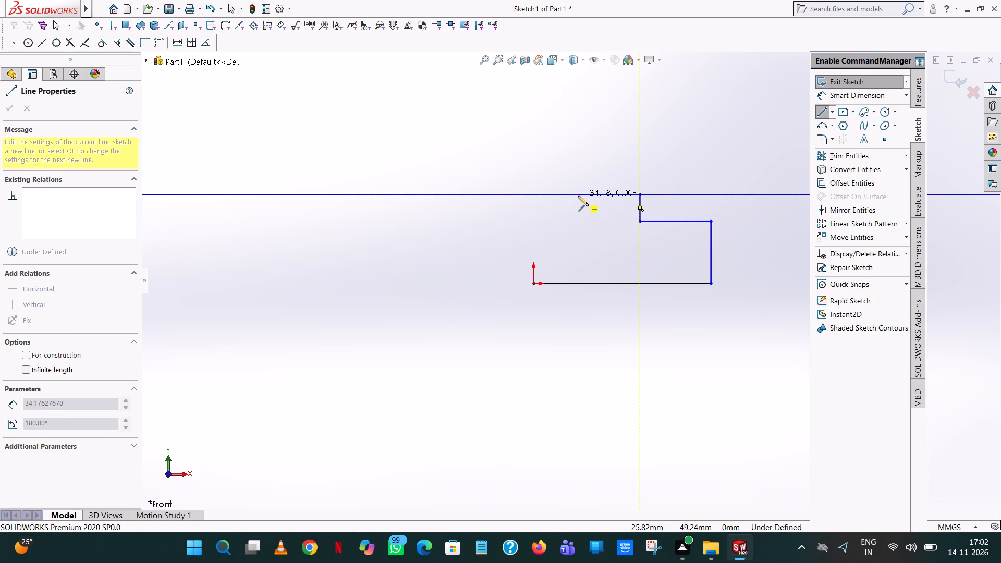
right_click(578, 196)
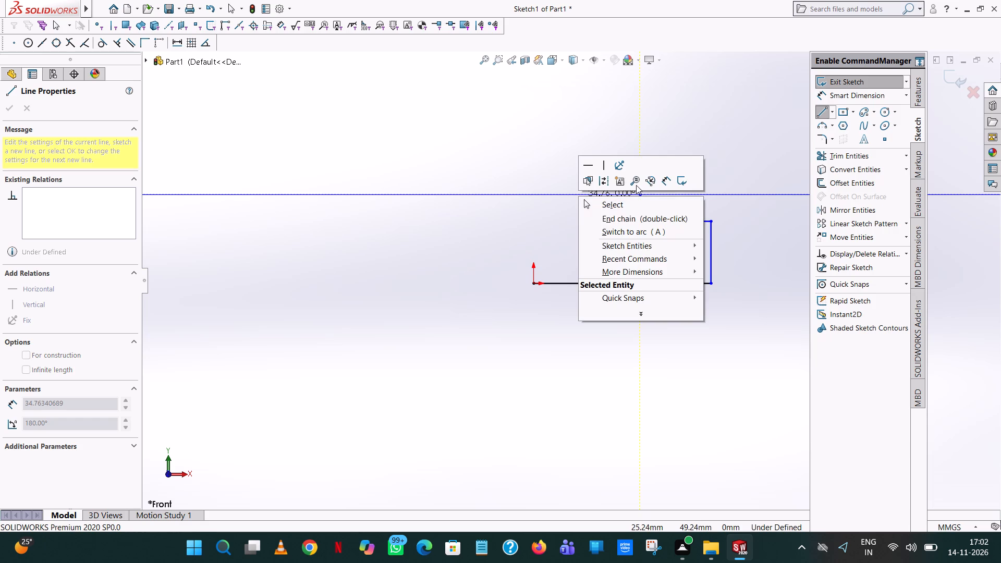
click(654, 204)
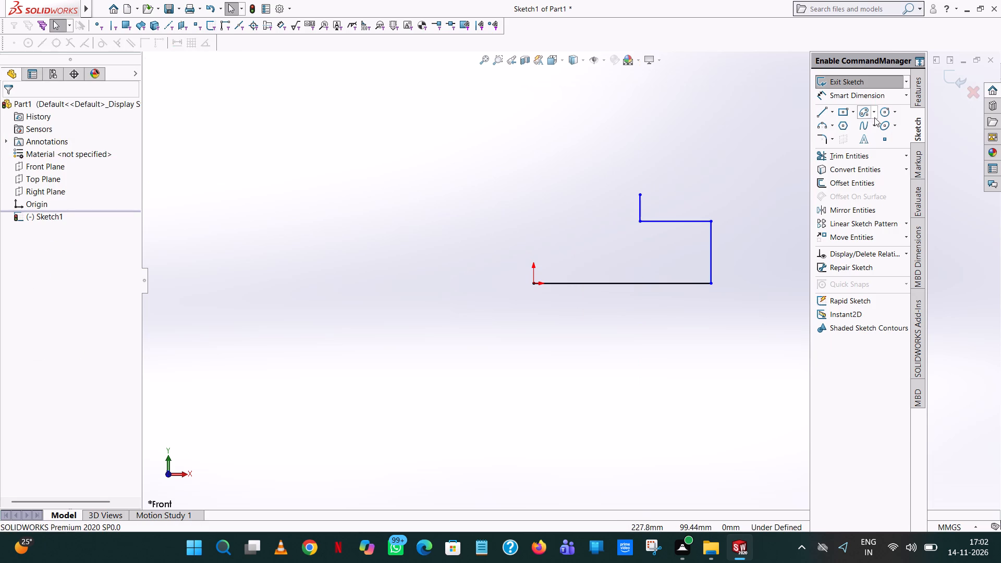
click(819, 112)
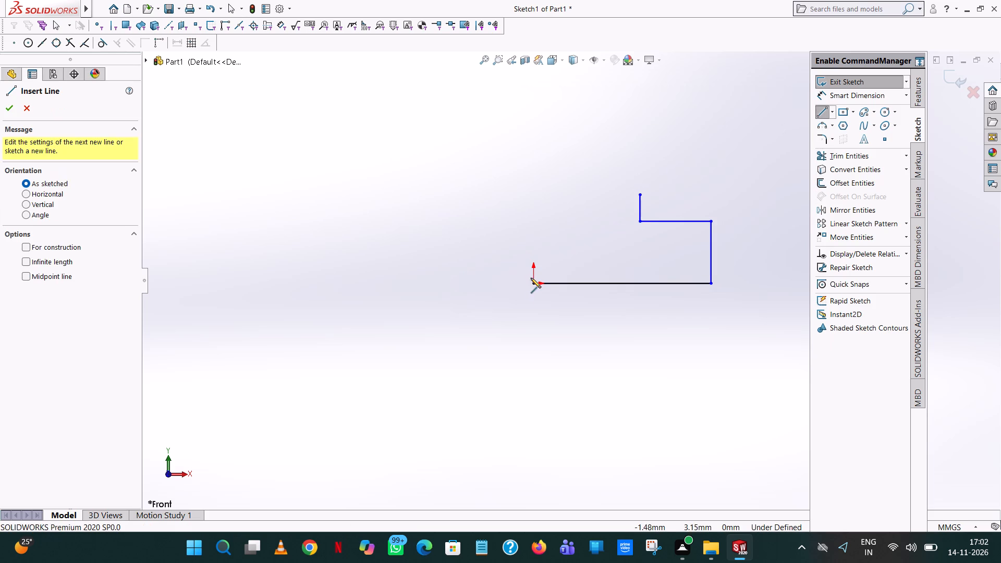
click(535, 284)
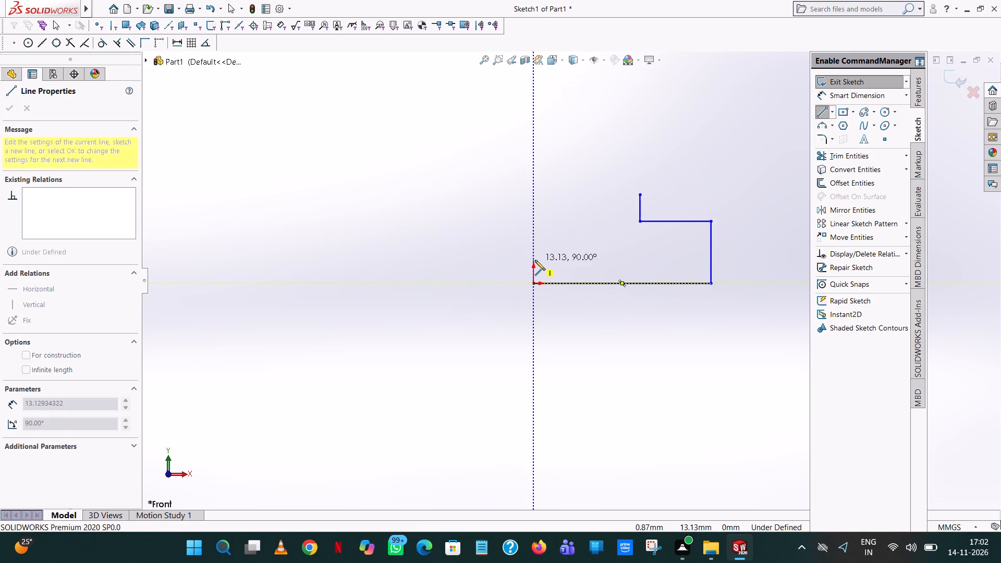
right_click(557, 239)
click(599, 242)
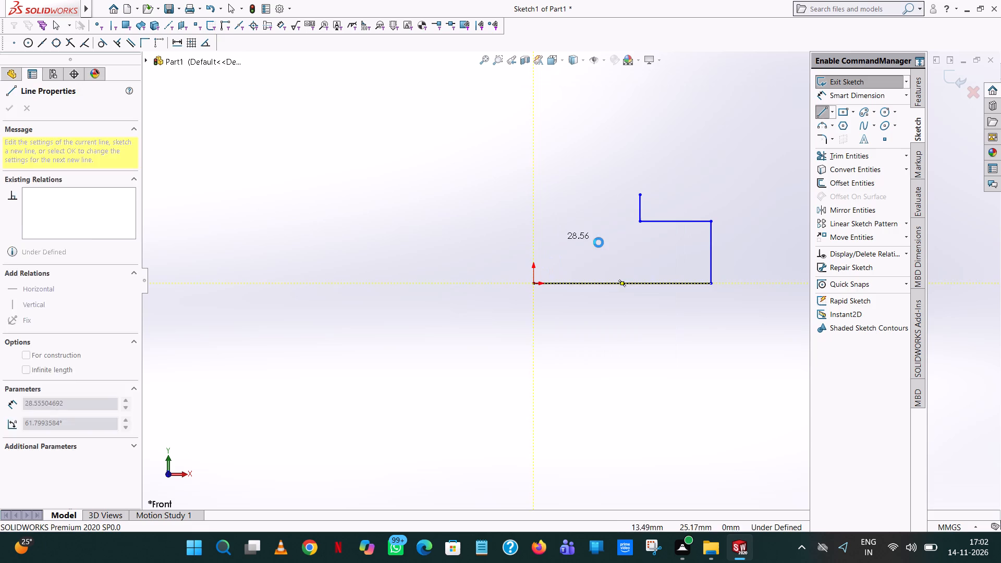
Set the right vertical line's length to 63-15, giving 48 mm.
click(710, 234)
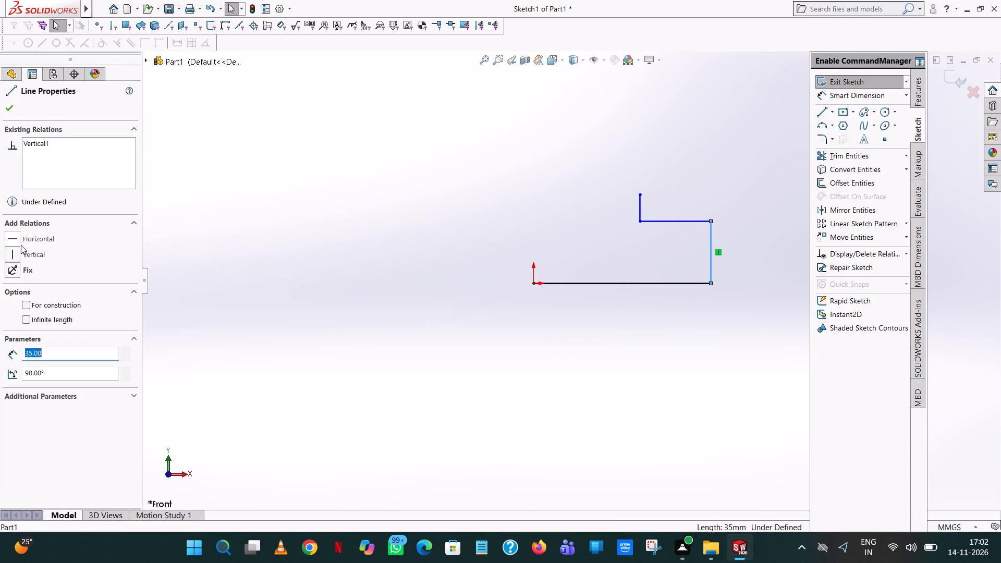
text(63-15)
key(Return)
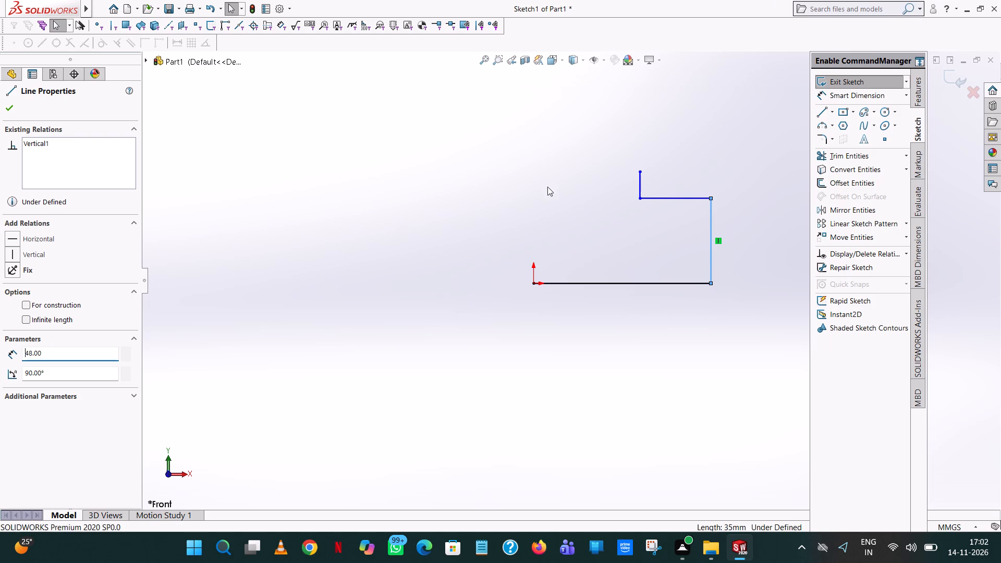
click(423, 180)
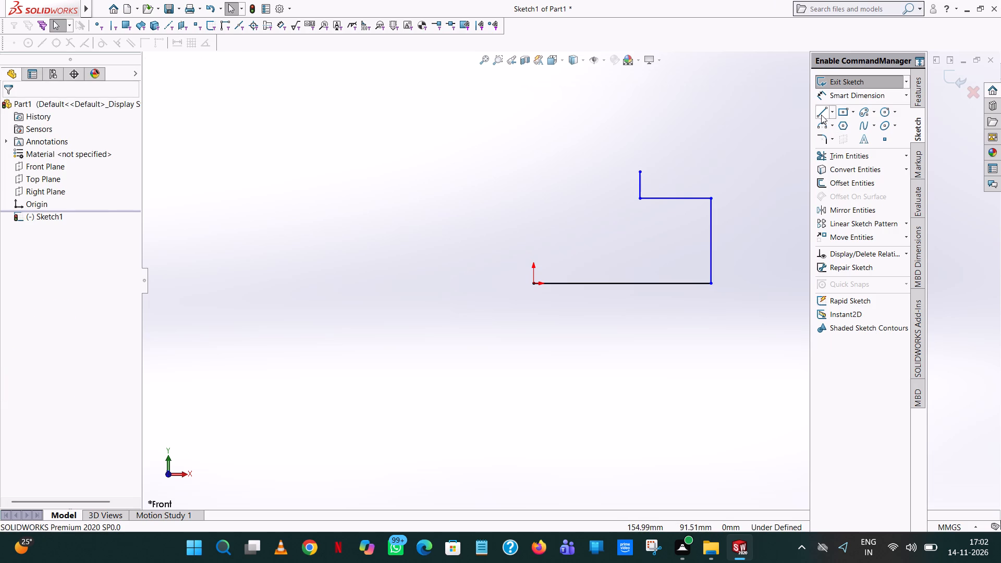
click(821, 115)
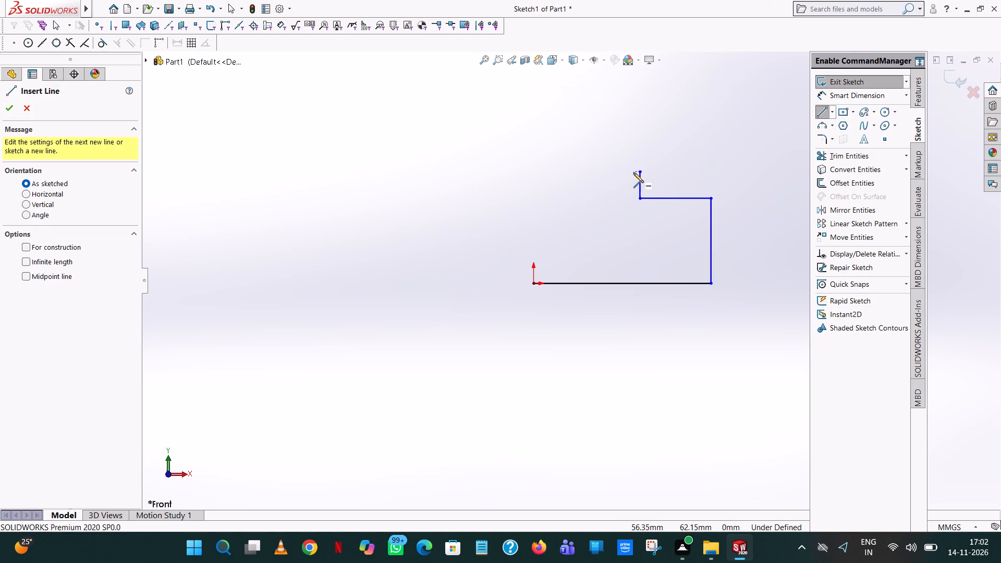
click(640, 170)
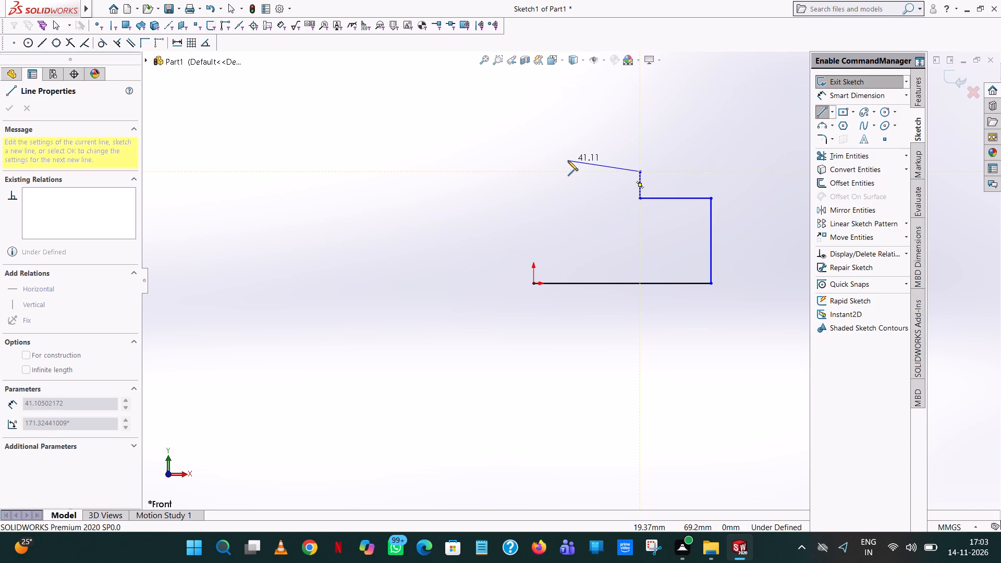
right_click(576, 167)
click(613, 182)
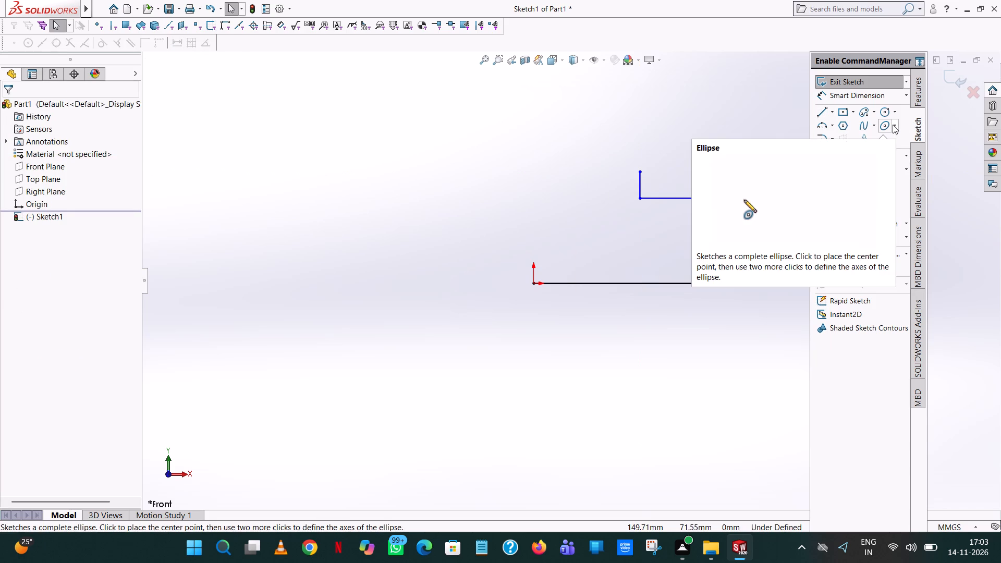
Draw a 35 mm vertical line upward from the origin at the left end of the base line.
click(820, 112)
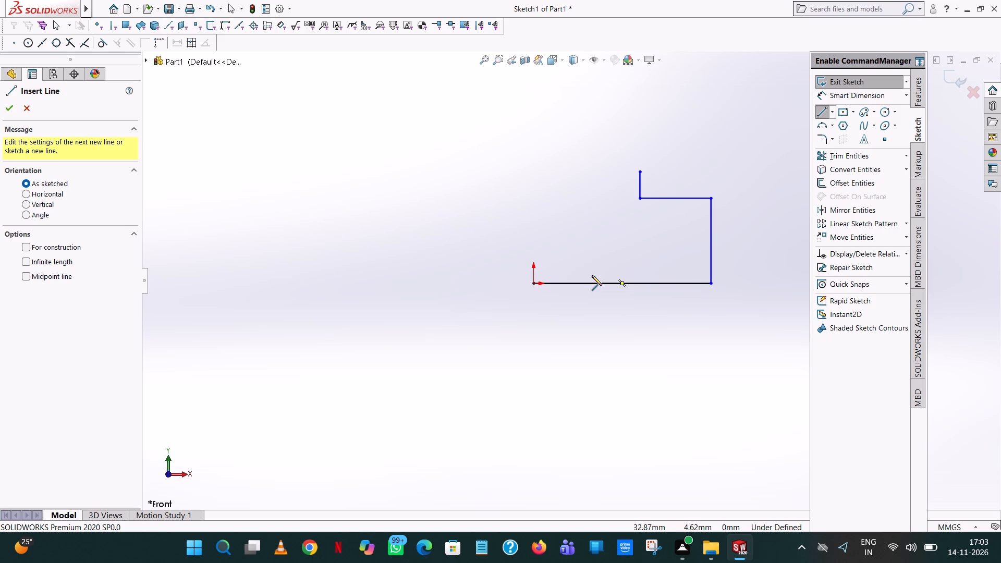
click(533, 283)
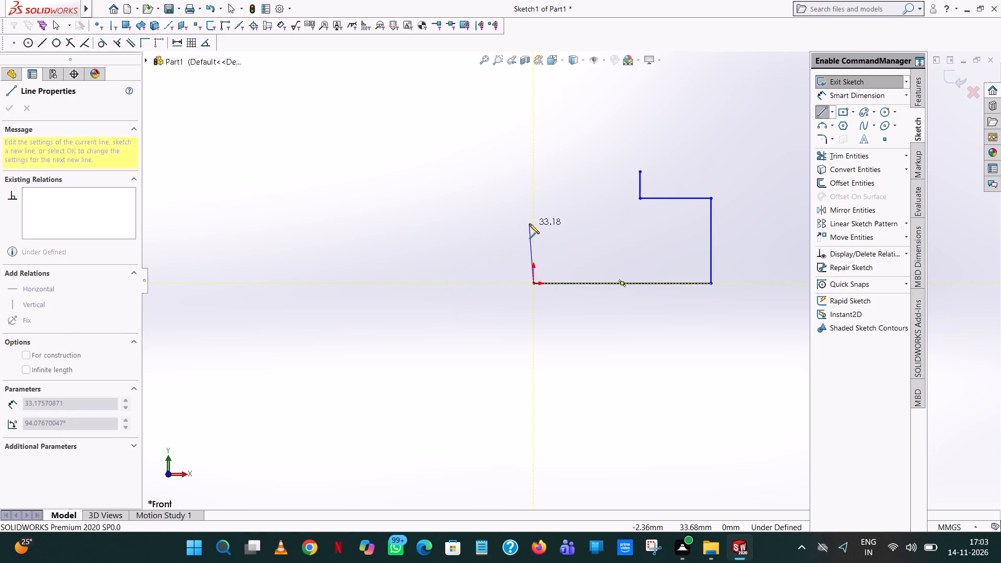
click(533, 217)
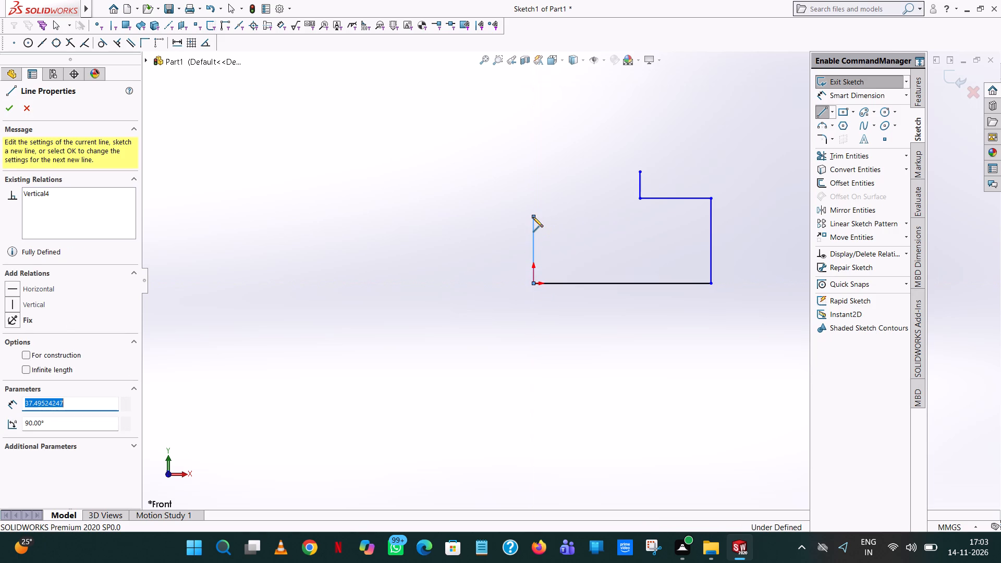
text(35)
key(Return)
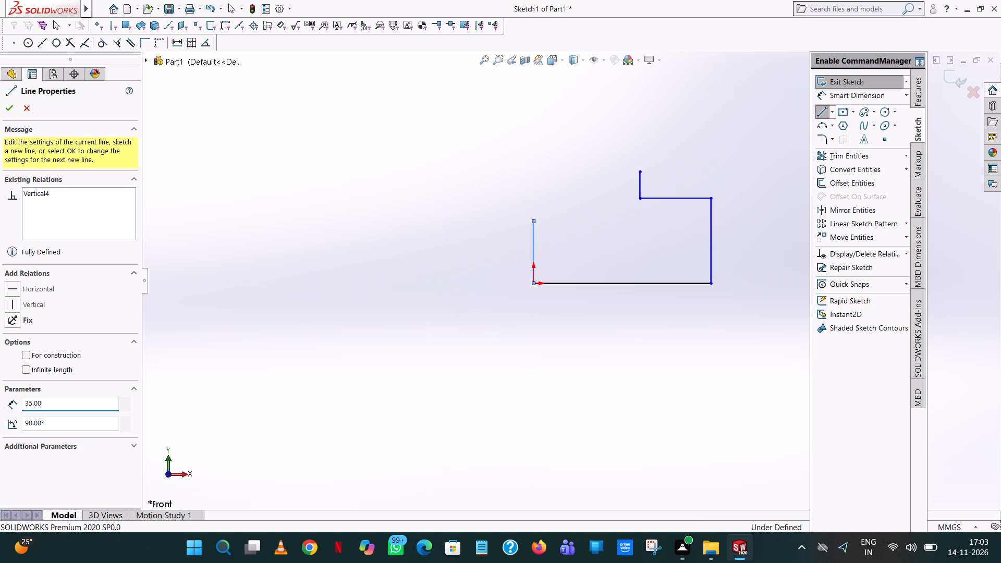
right_click(533, 217)
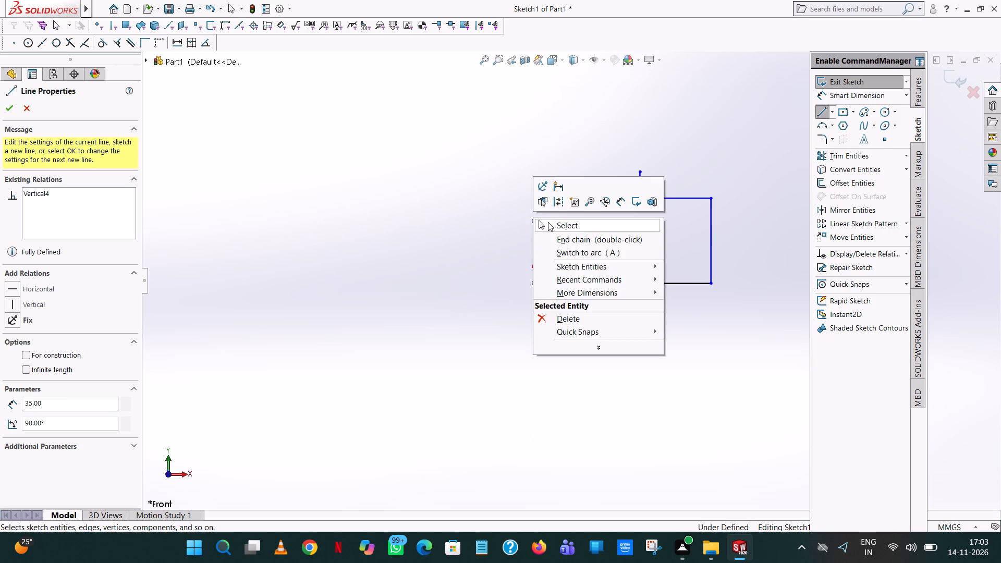
click(548, 222)
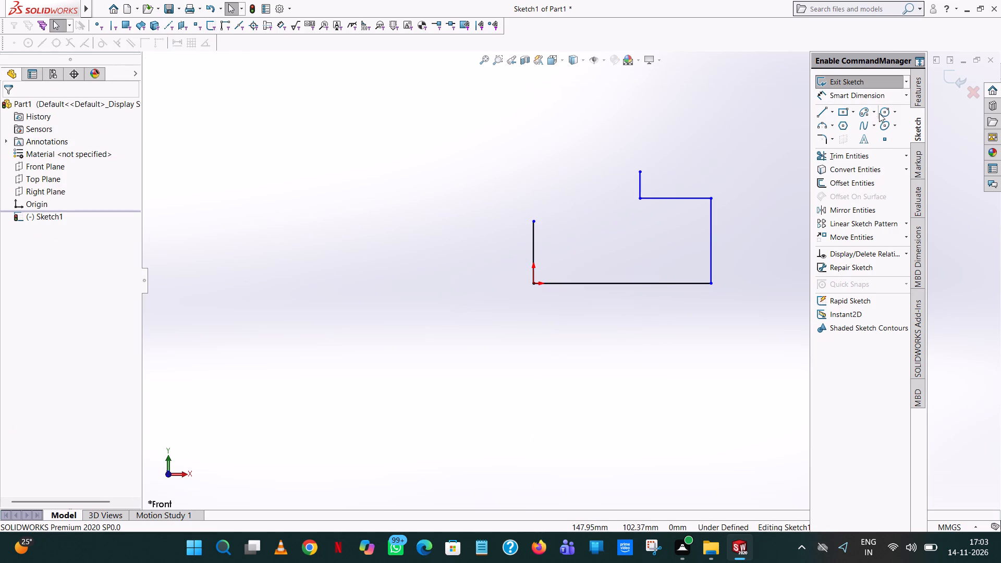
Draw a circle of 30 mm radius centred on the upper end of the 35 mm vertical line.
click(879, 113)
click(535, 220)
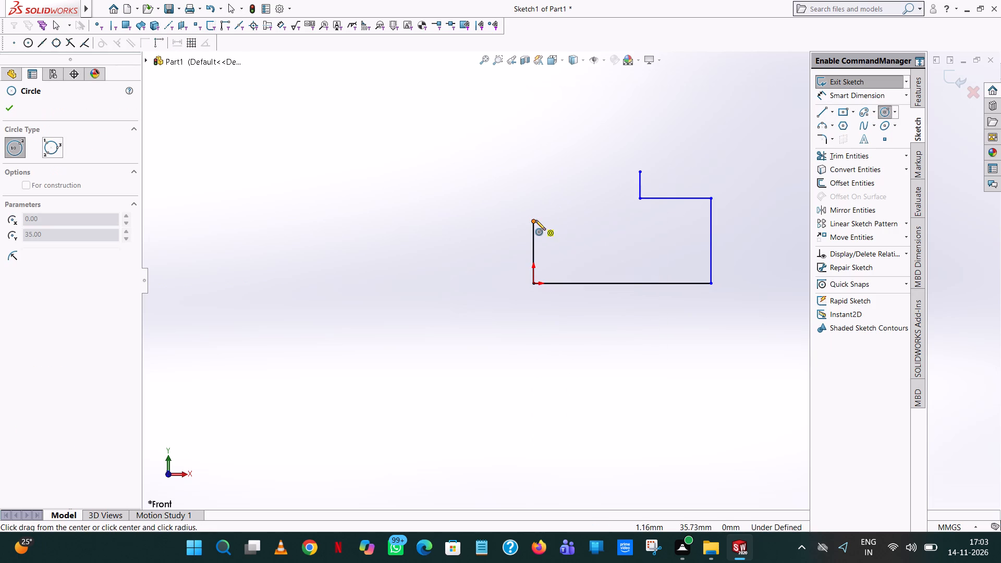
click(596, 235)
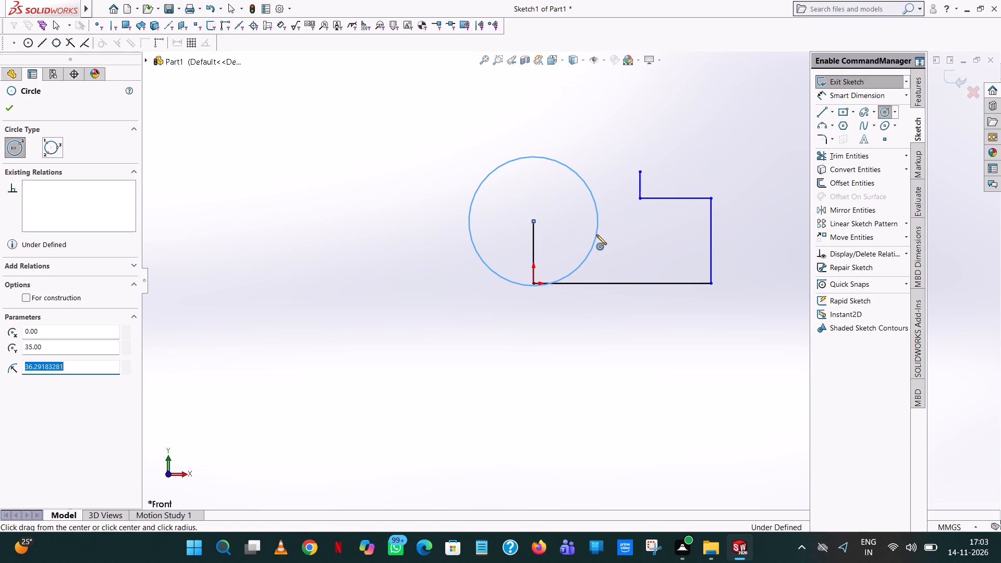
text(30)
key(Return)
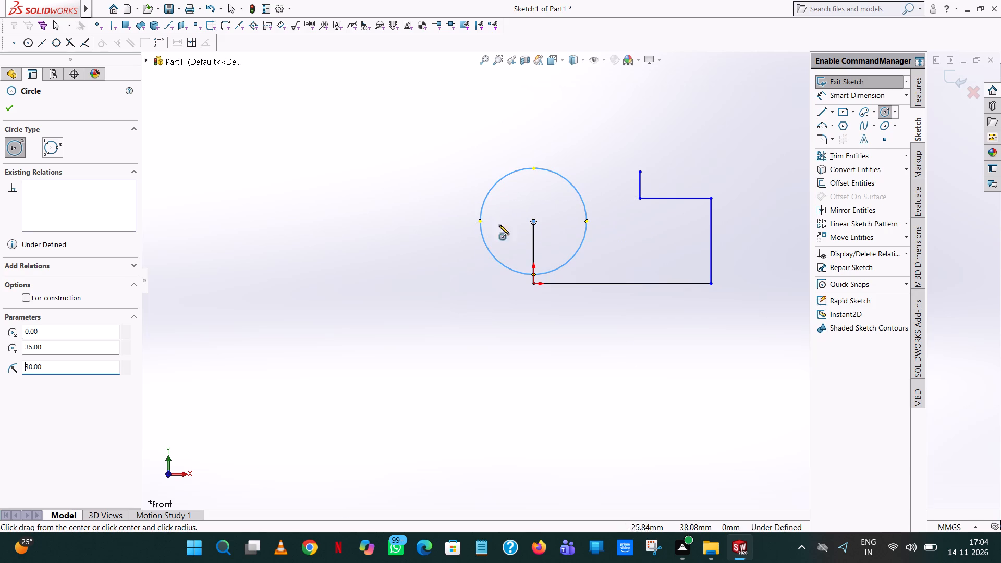
Draw a concentric circle of 25 mm radius centred on the upper end of the 35 mm vertical line.
click(534, 221)
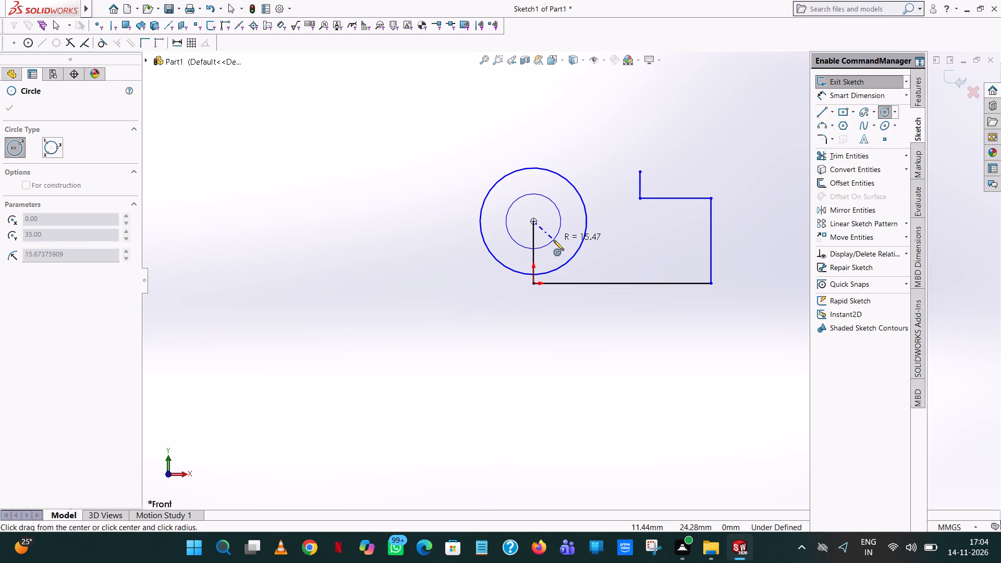
click(554, 240)
text(25)
key(Return)
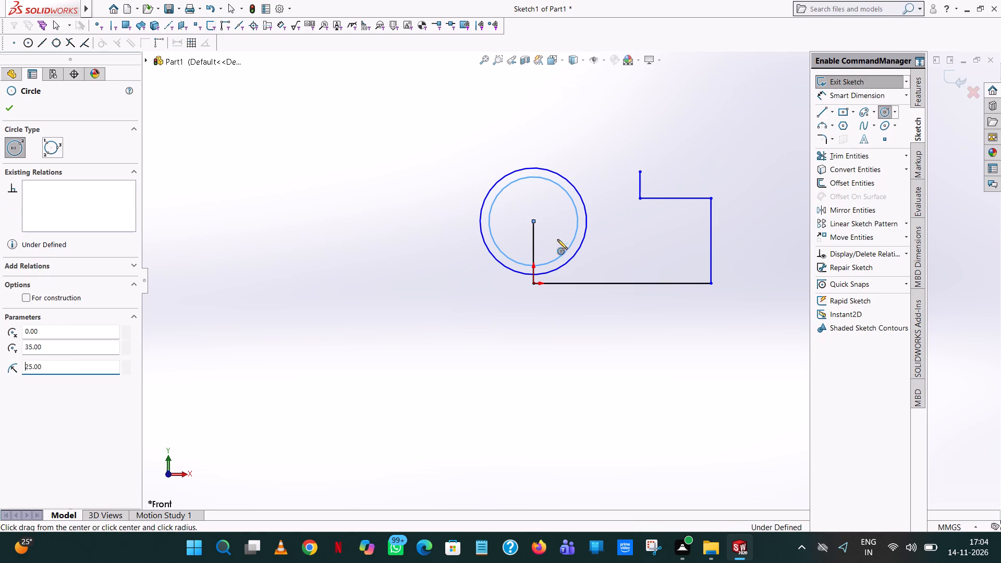
click(9, 111)
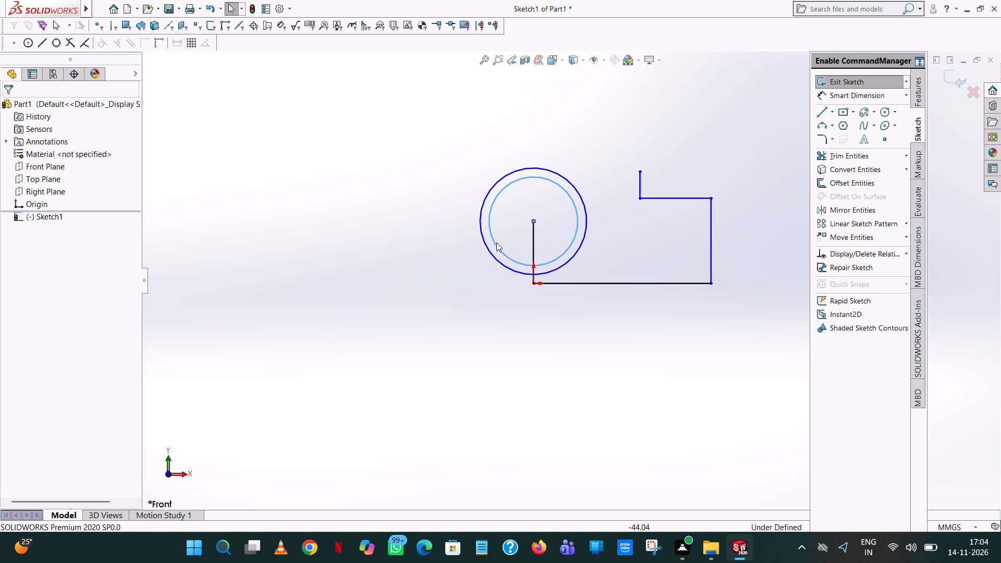
Draw a 10 mm vertical line from the lowest point of the 25 mm radius circle down to the origin.
scroll(543, 268, down, 8)
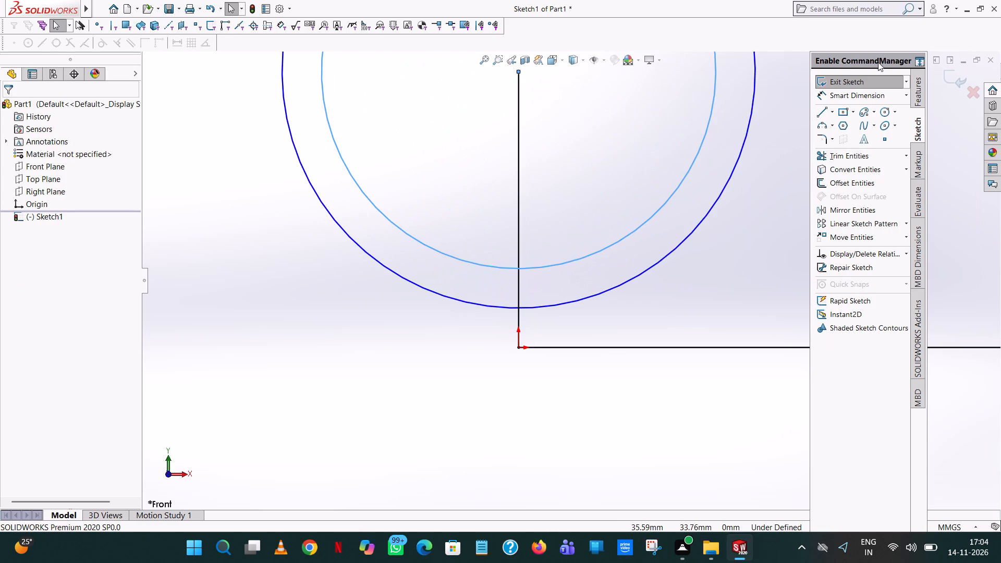
click(820, 113)
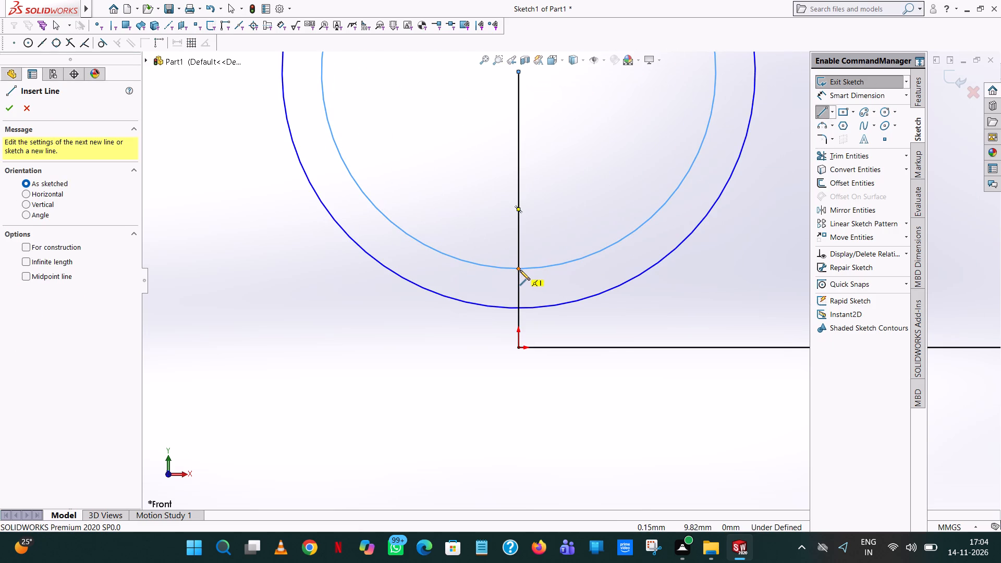
click(518, 268)
click(519, 349)
right_click(519, 349)
click(537, 354)
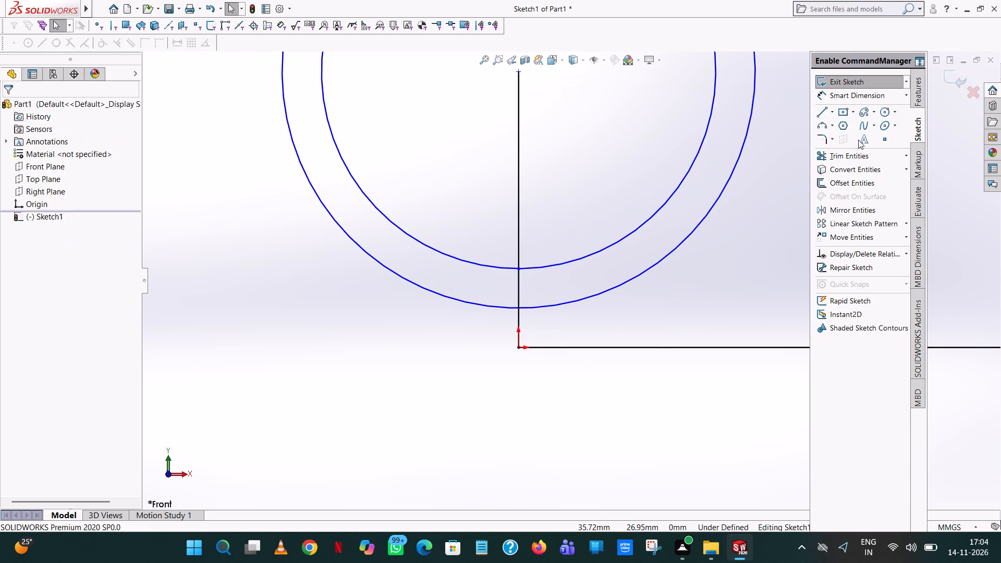
Trim away both concentric circles using Trim to closest.
click(854, 161)
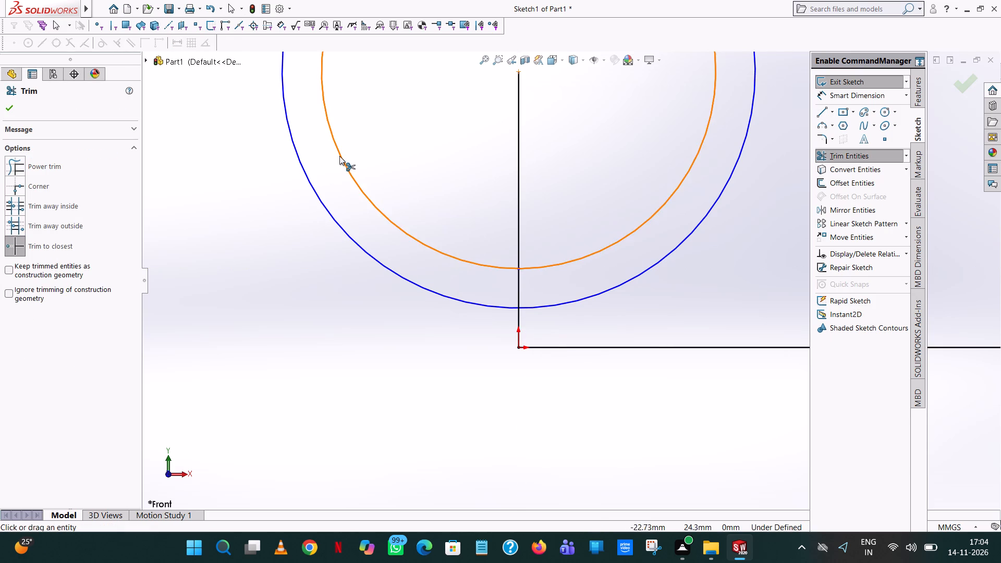
click(339, 156)
click(301, 159)
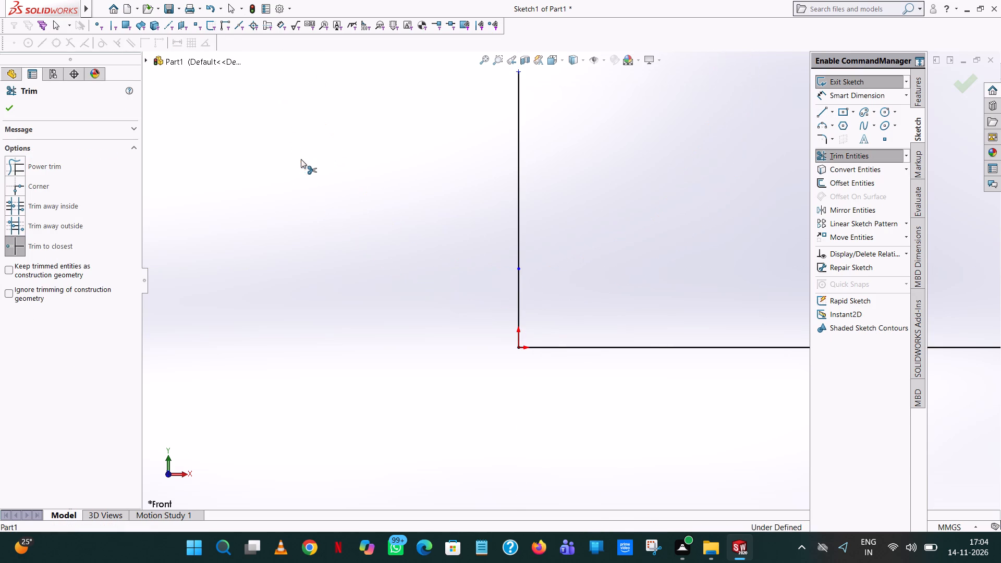
Draw a circle of 25 mm radius centred on the 35 mm line's upper end, passing through the 10 mm line's upper end.
scroll(587, 200, up, 6)
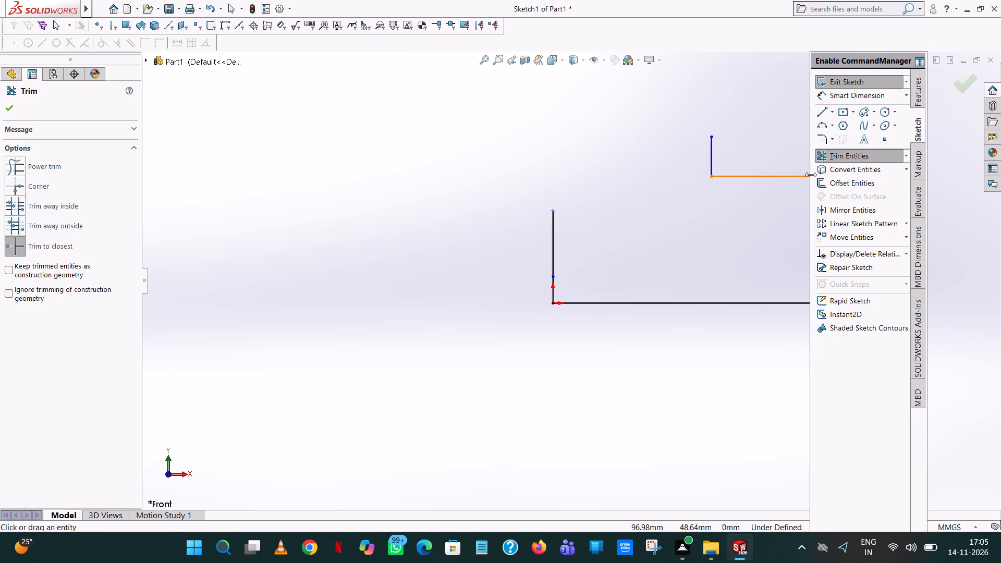
click(886, 116)
click(553, 213)
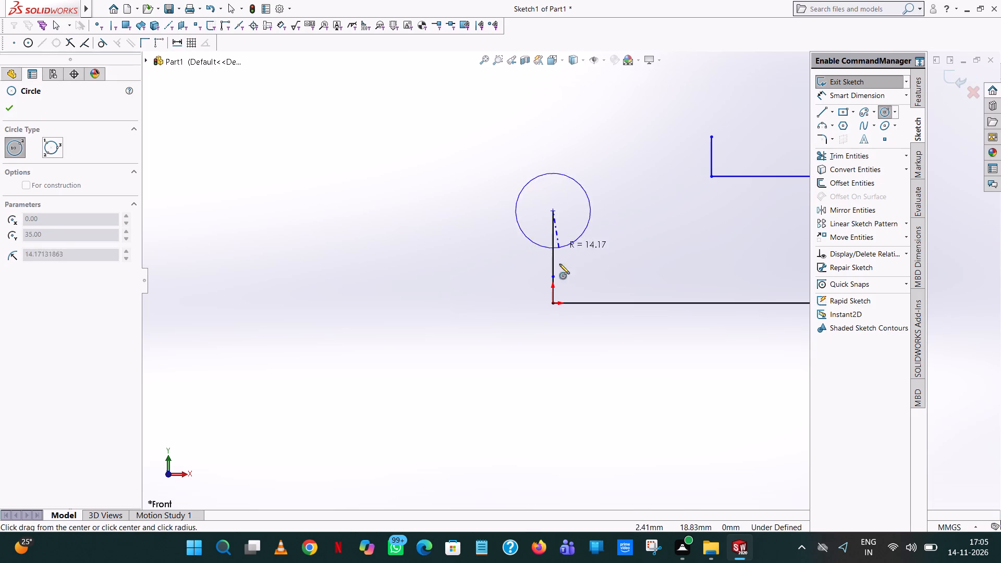
click(552, 276)
right_click(552, 276)
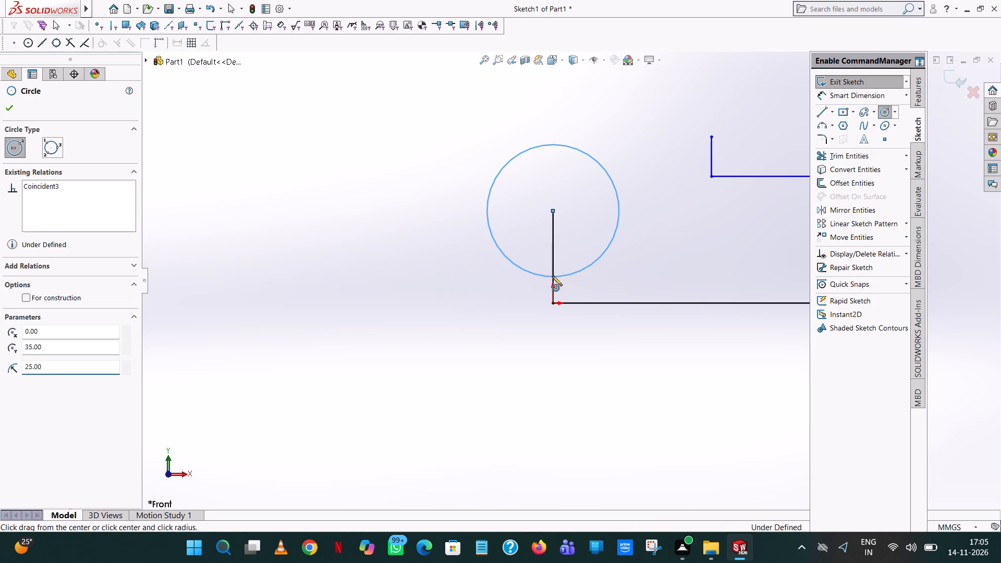
click(605, 280)
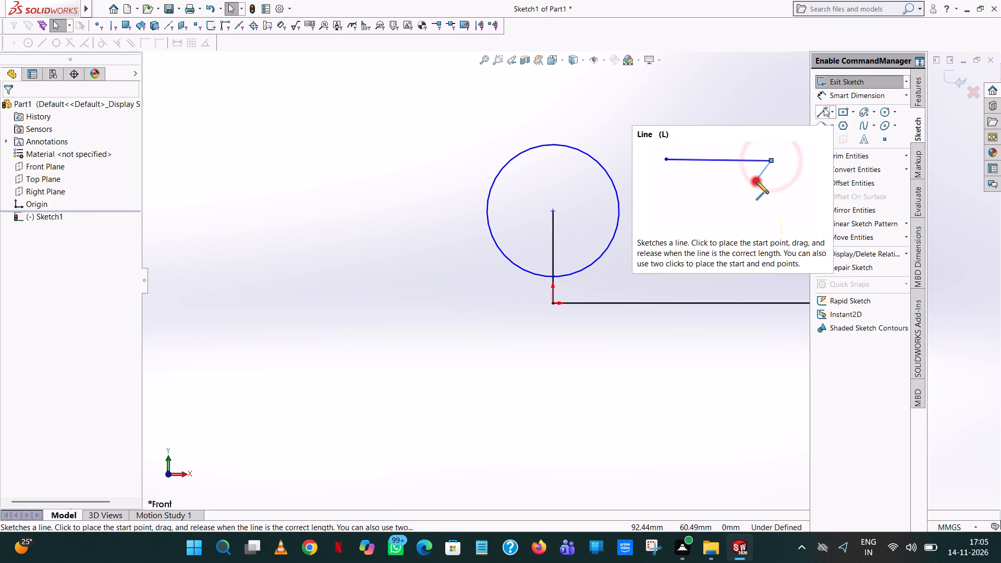
Start trimming the sketch entities around the 25 mm radius circle and the left vertical line.
click(835, 160)
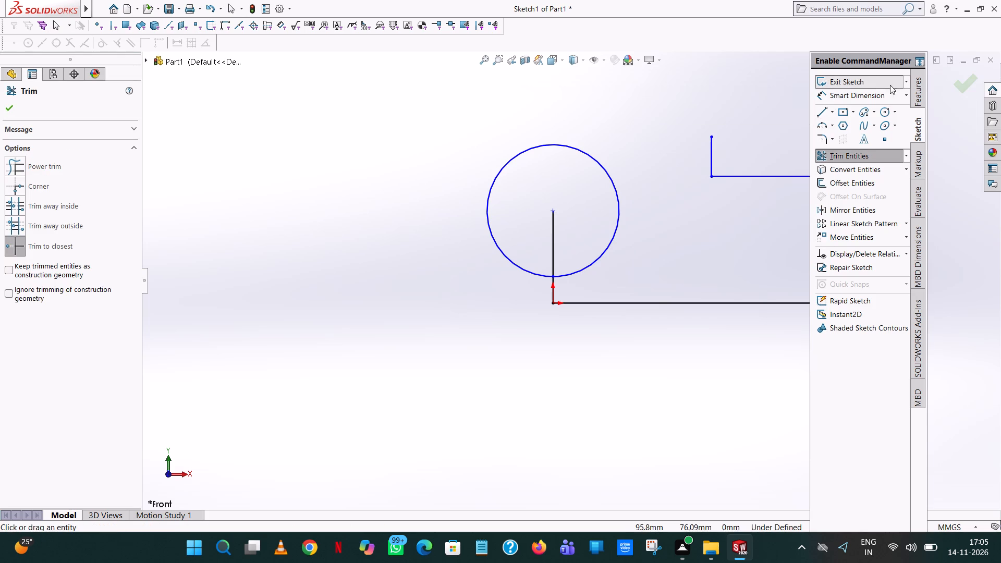
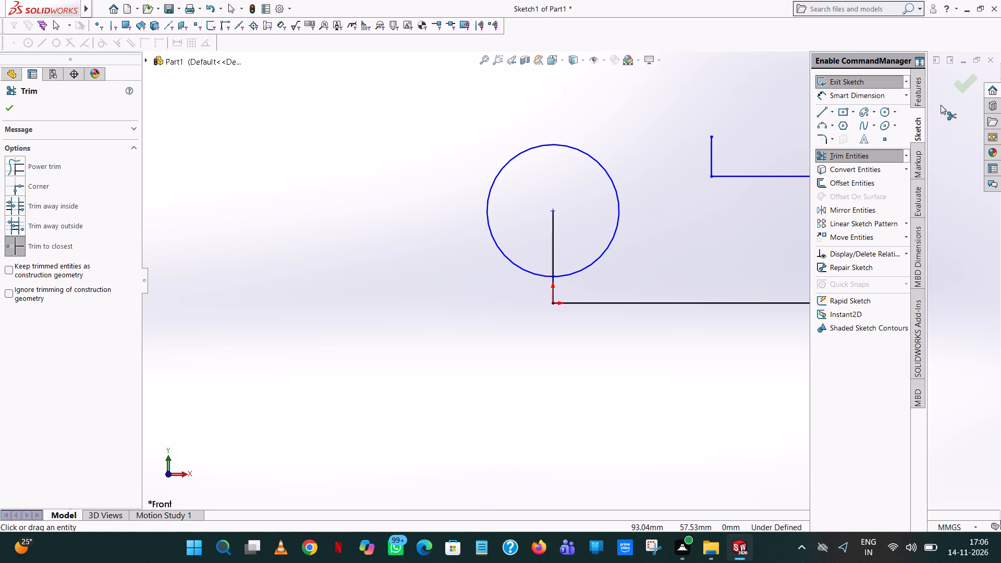
Draw a second circle of 25 mm radius centred on the rightmost point of the existing 25 mm radius circle.
click(881, 112)
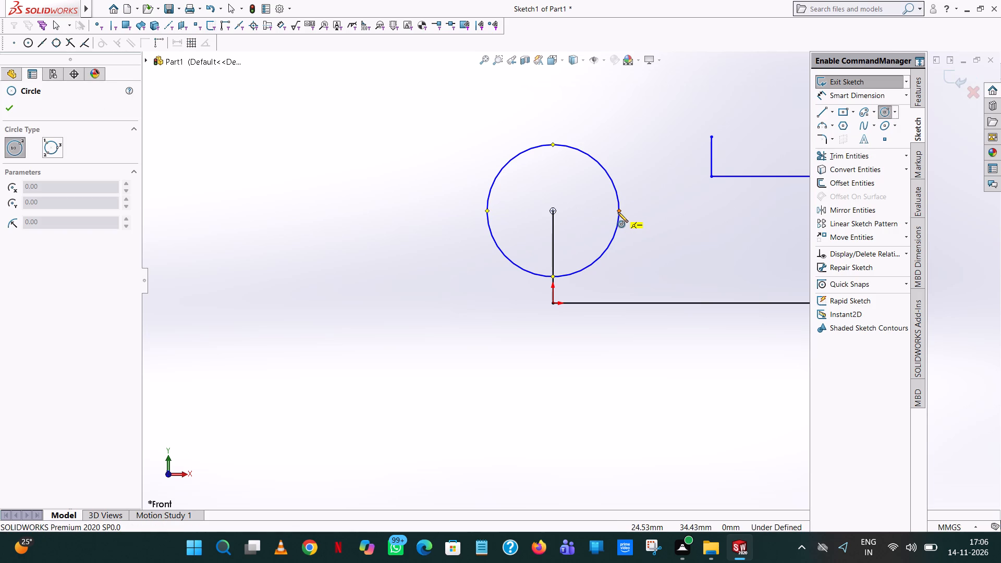
click(618, 211)
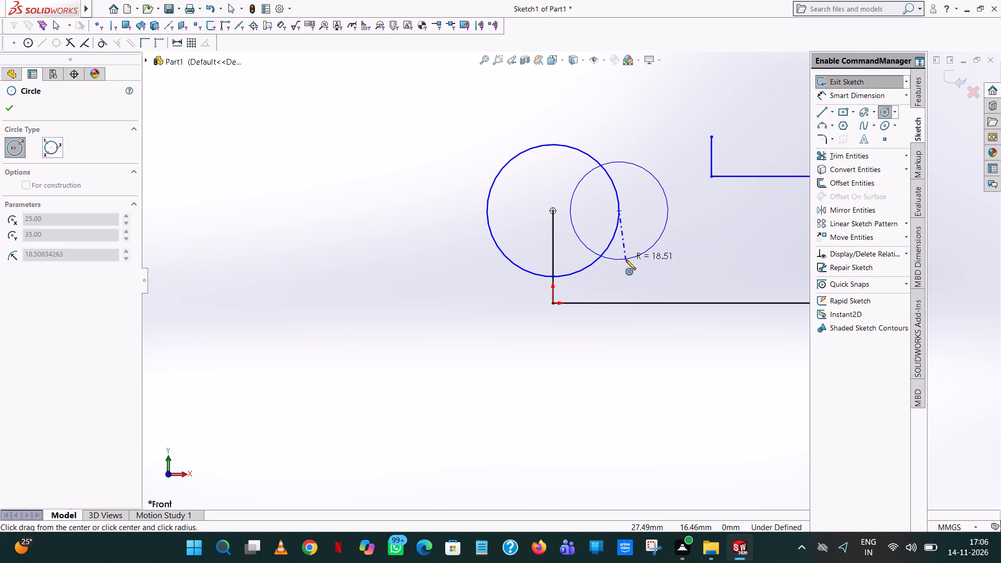
click(627, 265)
text(25)
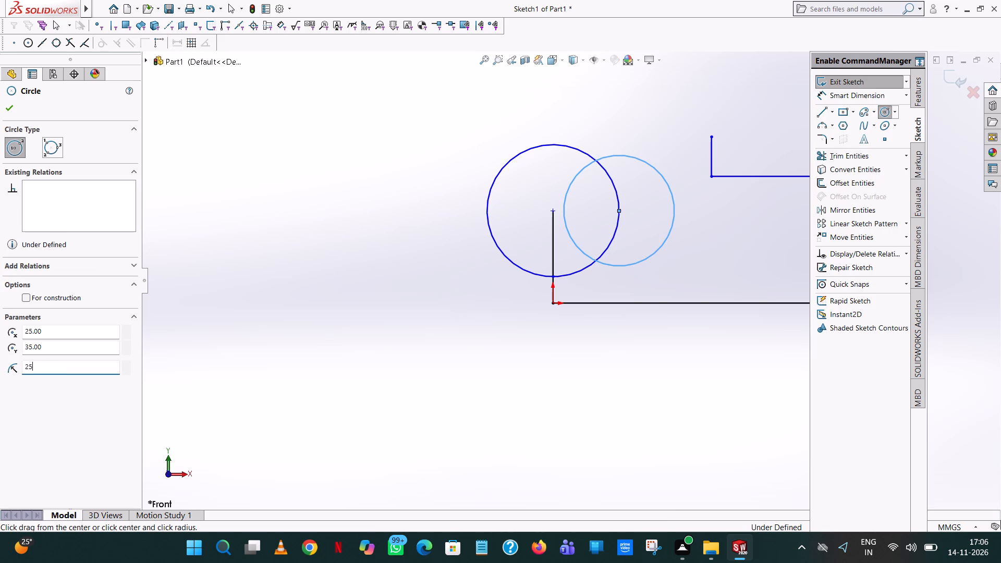
key(Return)
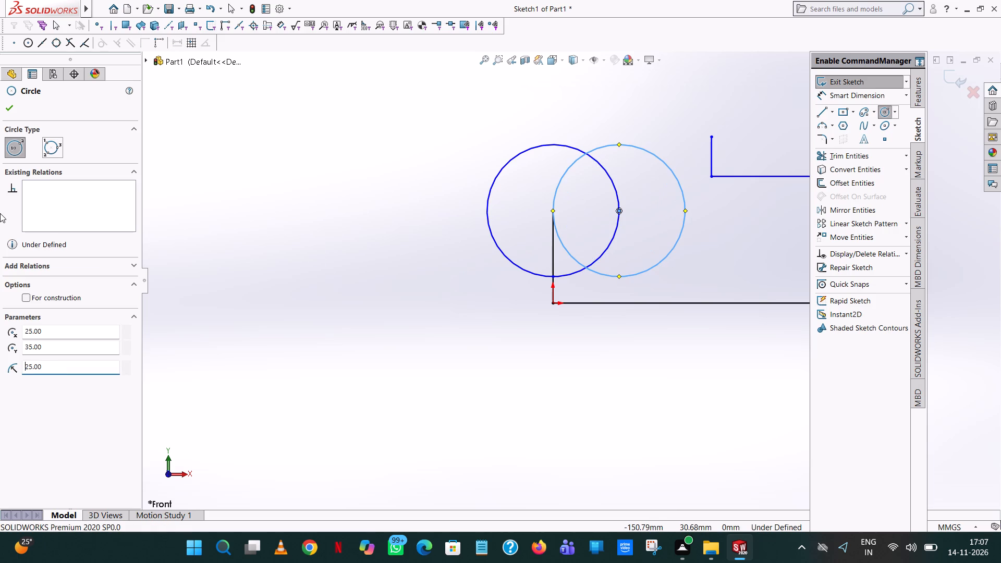
click(7, 106)
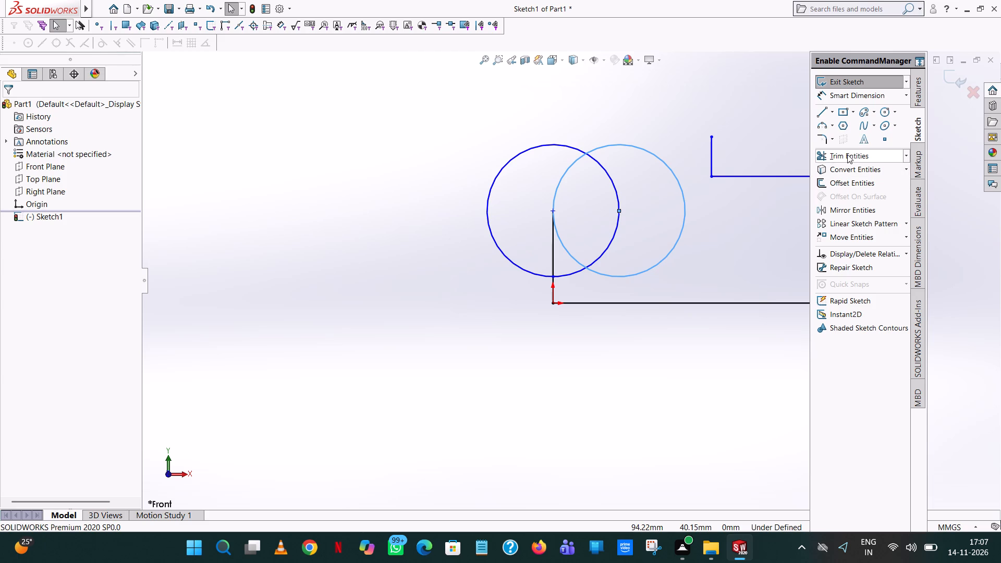
Trim the first circle's outer left portion and the second circle's lower-left arc, using Trim to closest.
click(847, 155)
click(557, 146)
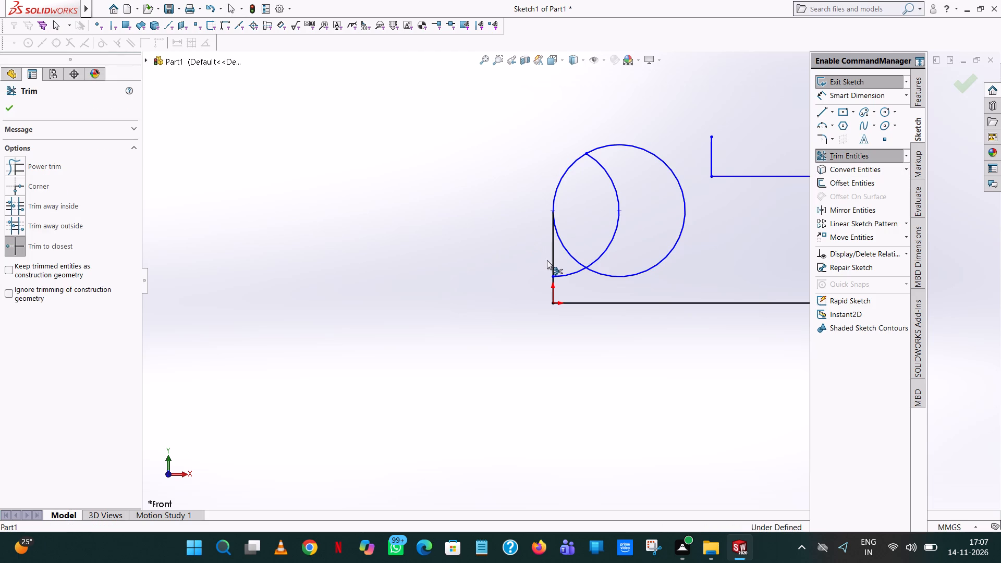
click(565, 248)
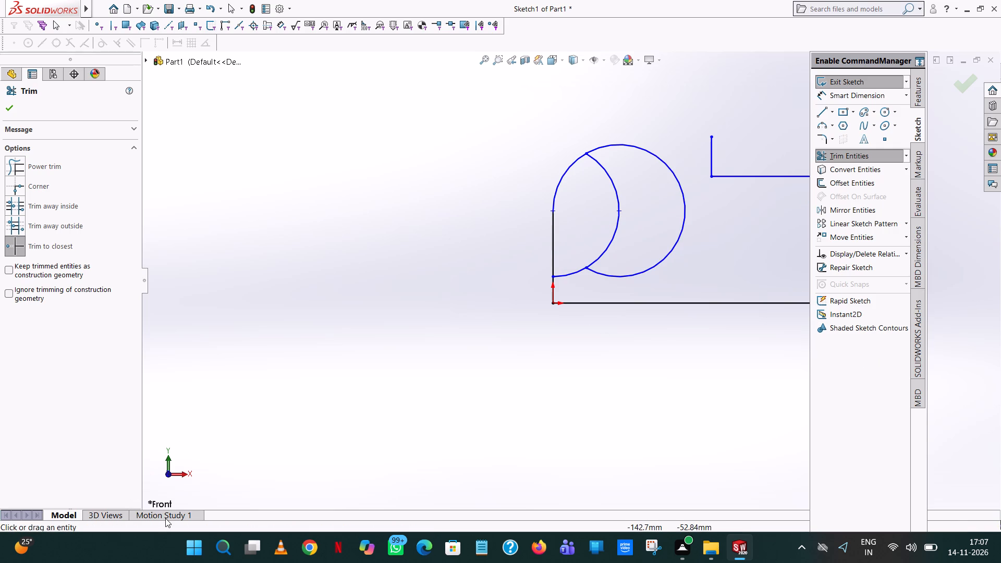
Draw a 25 mm vertical line from the second circle's centre up to its top point.
click(820, 115)
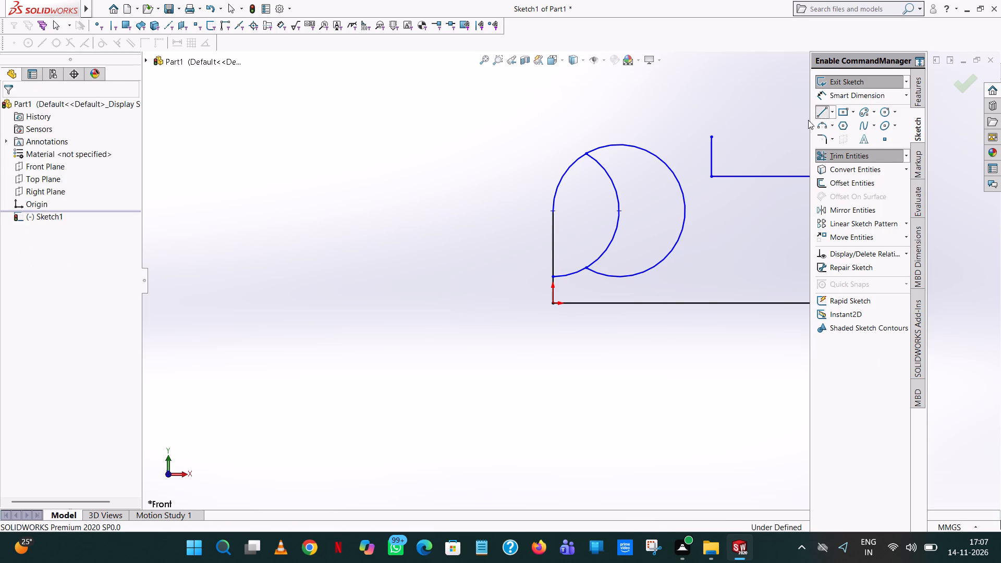
click(618, 209)
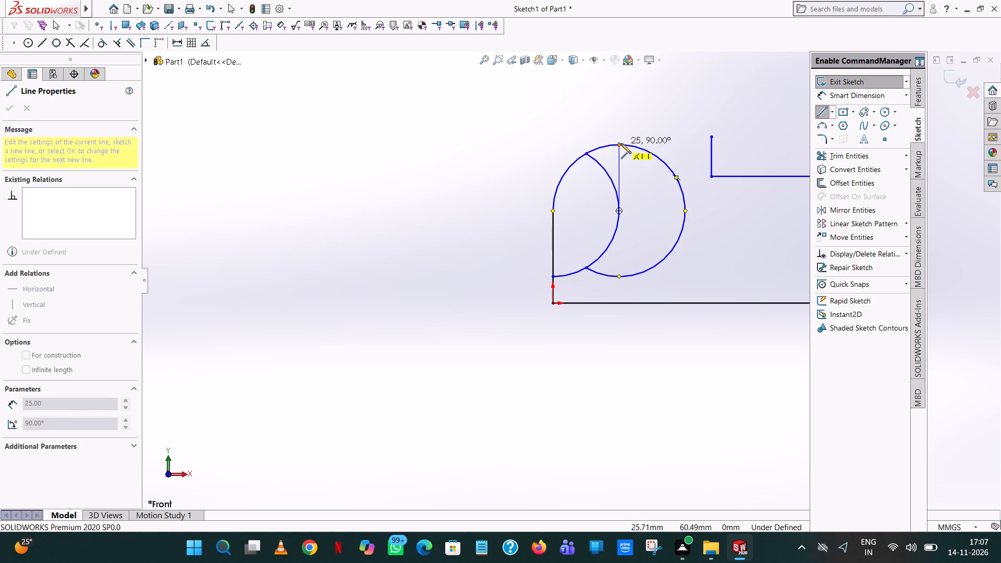
click(618, 143)
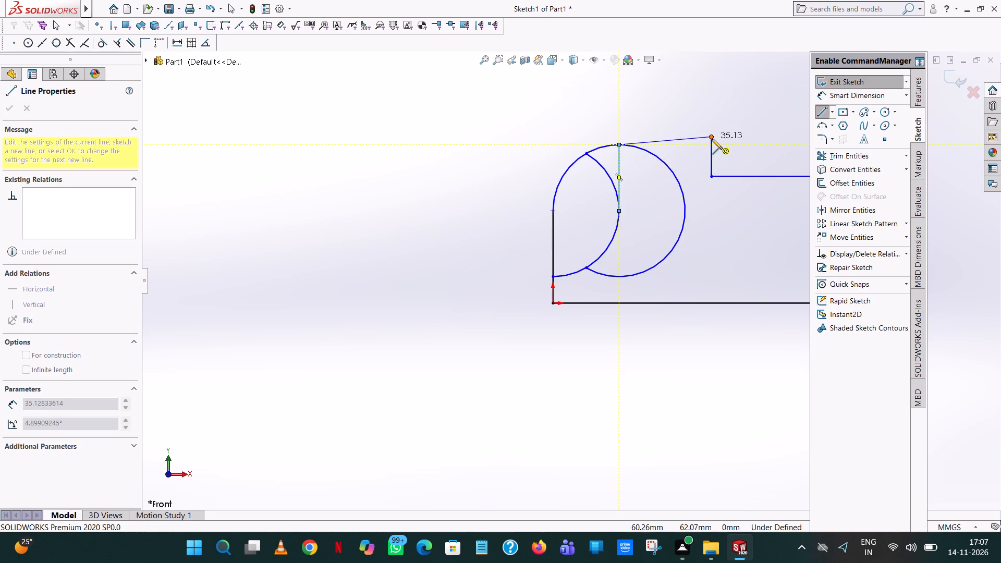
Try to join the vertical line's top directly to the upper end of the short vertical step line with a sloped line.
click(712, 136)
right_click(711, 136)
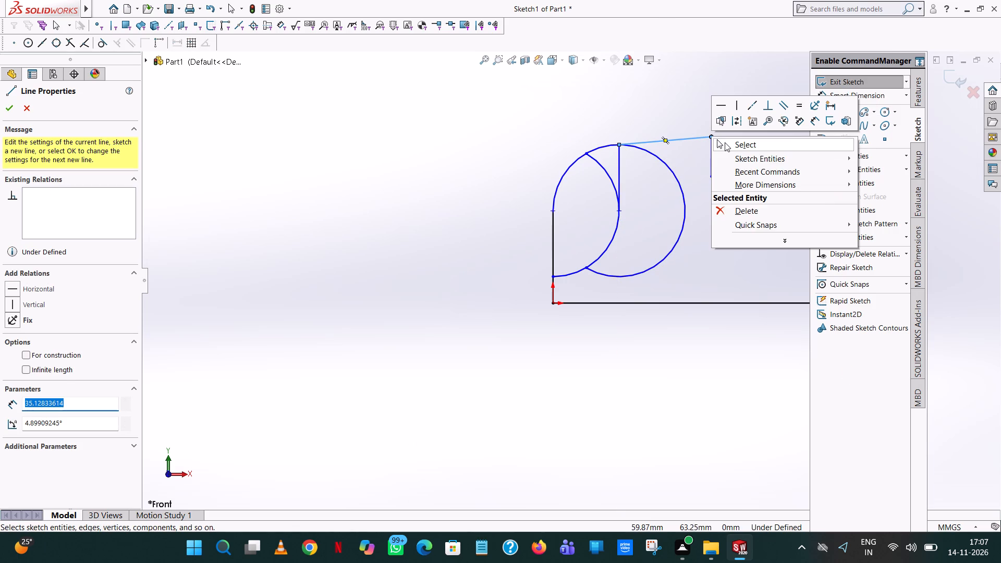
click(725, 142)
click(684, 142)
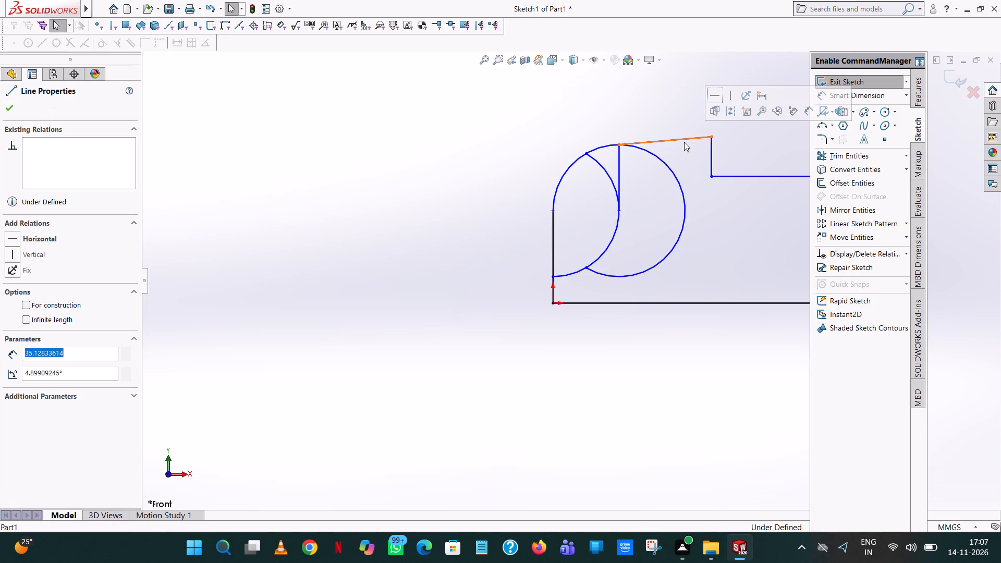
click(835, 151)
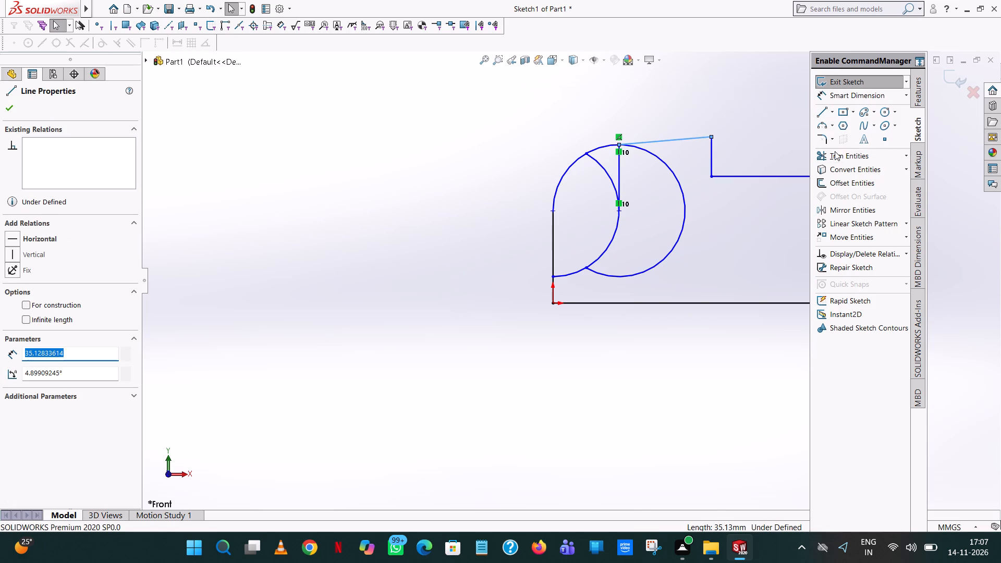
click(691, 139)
Draw a 35 mm horizontal line from the vertical line's top to the short vertical step line.
click(819, 109)
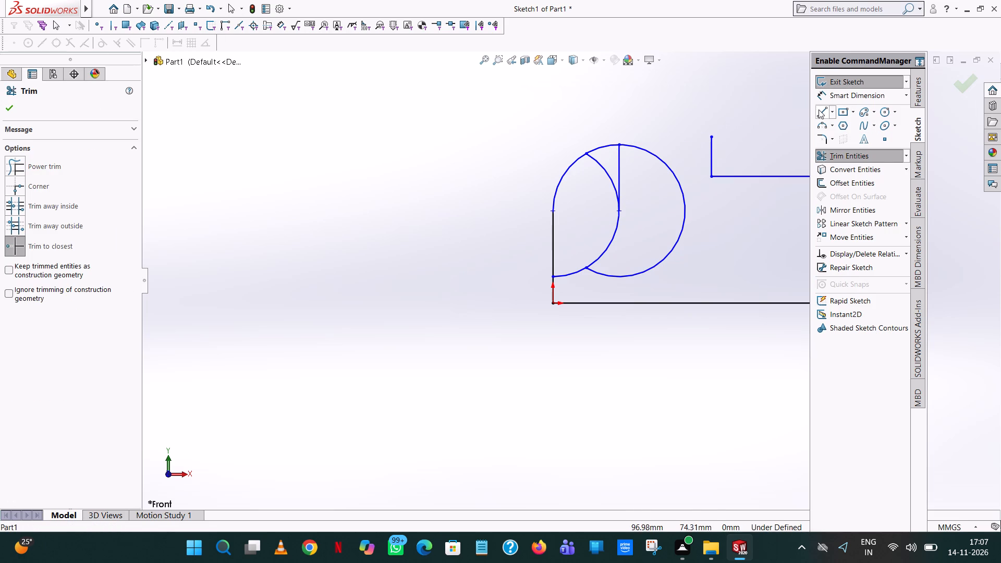
click(619, 143)
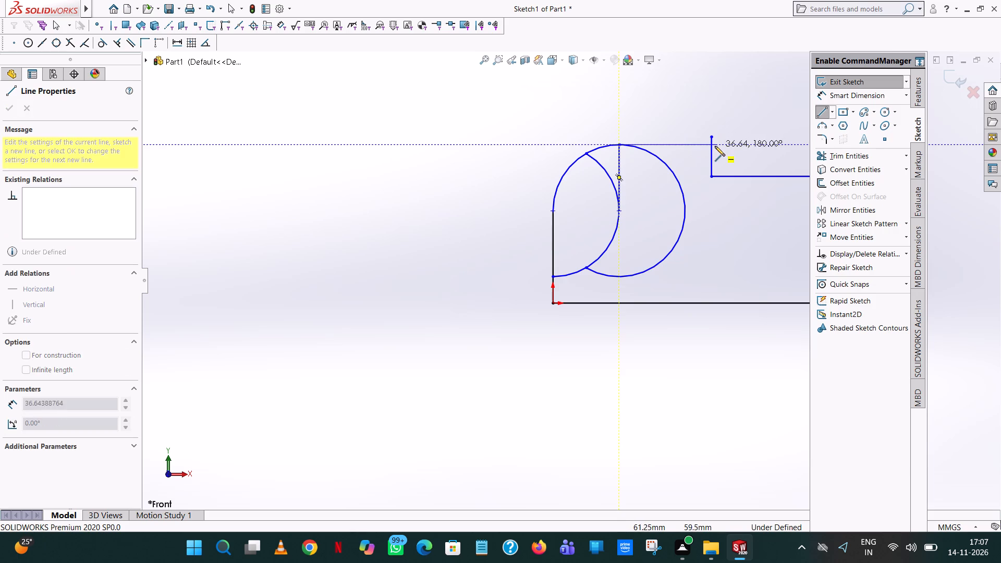
click(711, 144)
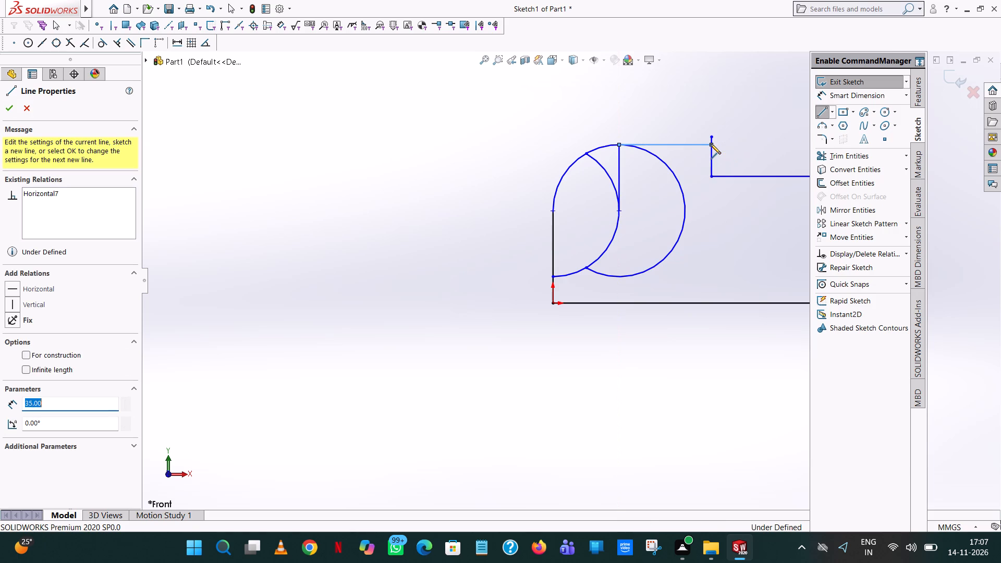
right_click(711, 144)
click(736, 153)
Trim the stub of the short vertical step line that extends above the new horizontal line.
click(836, 155)
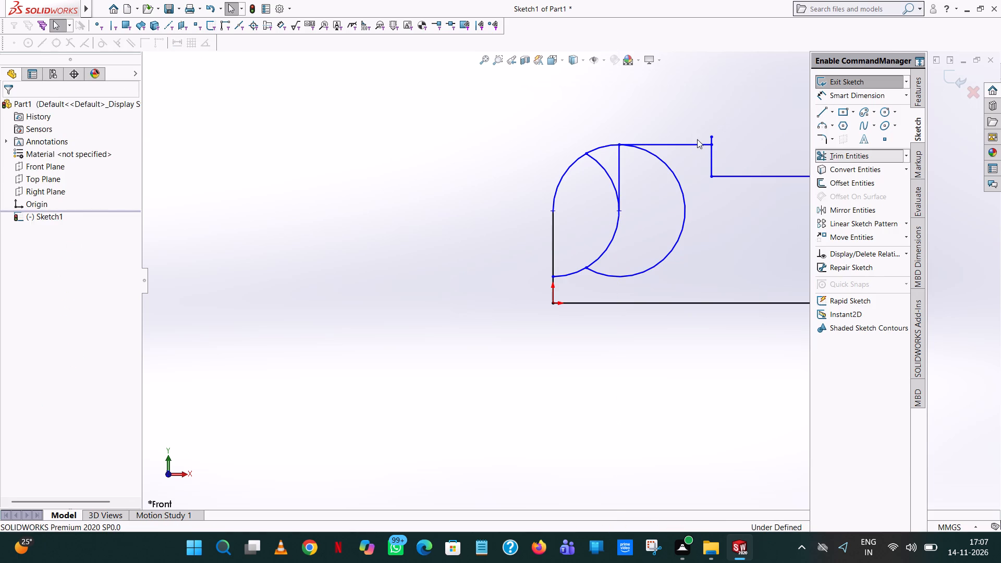
click(714, 137)
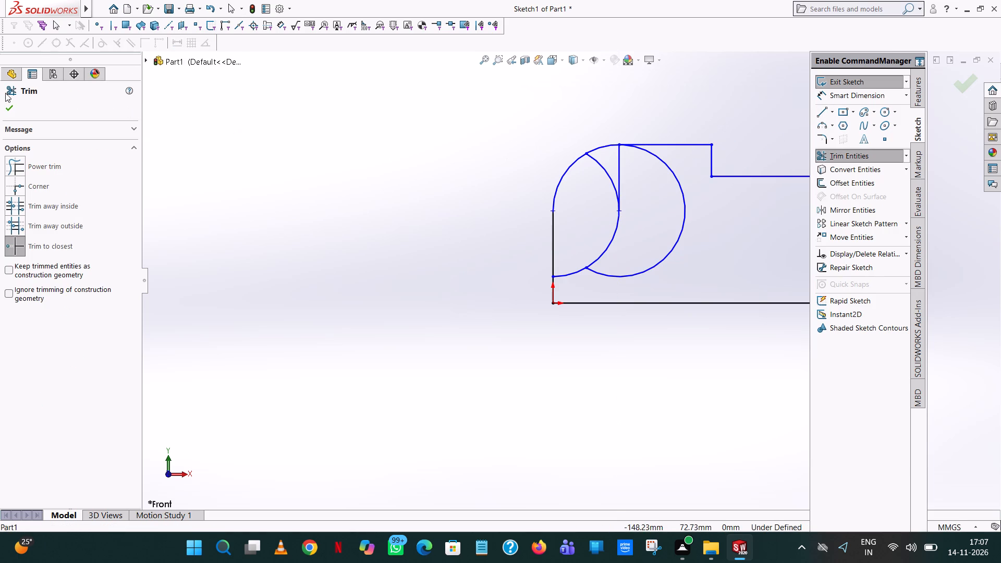
click(8, 103)
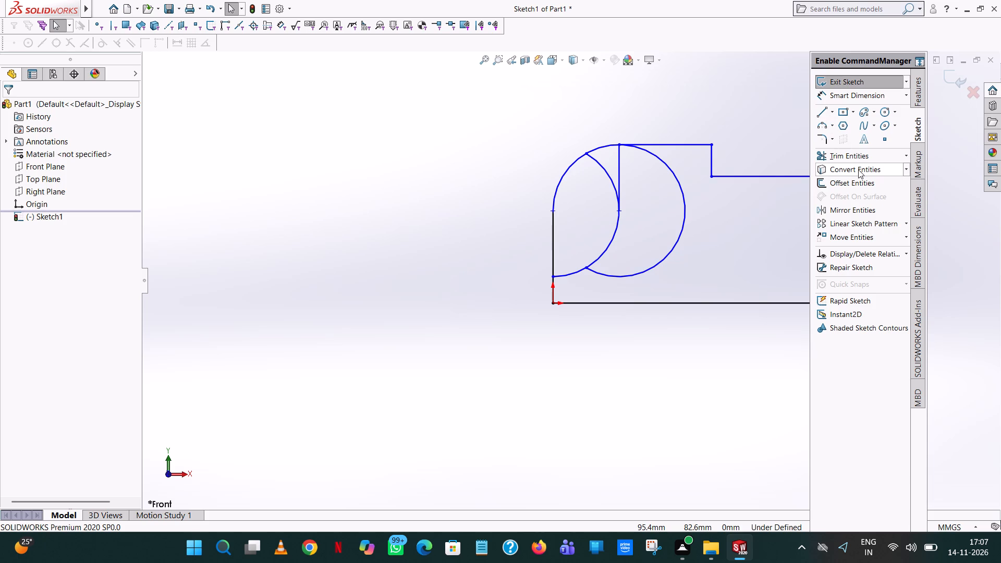
Trim the remaining excess arcs and the upper part of the 35 mm vertical line, keeping only the concave quarter arc in the profile.
click(856, 160)
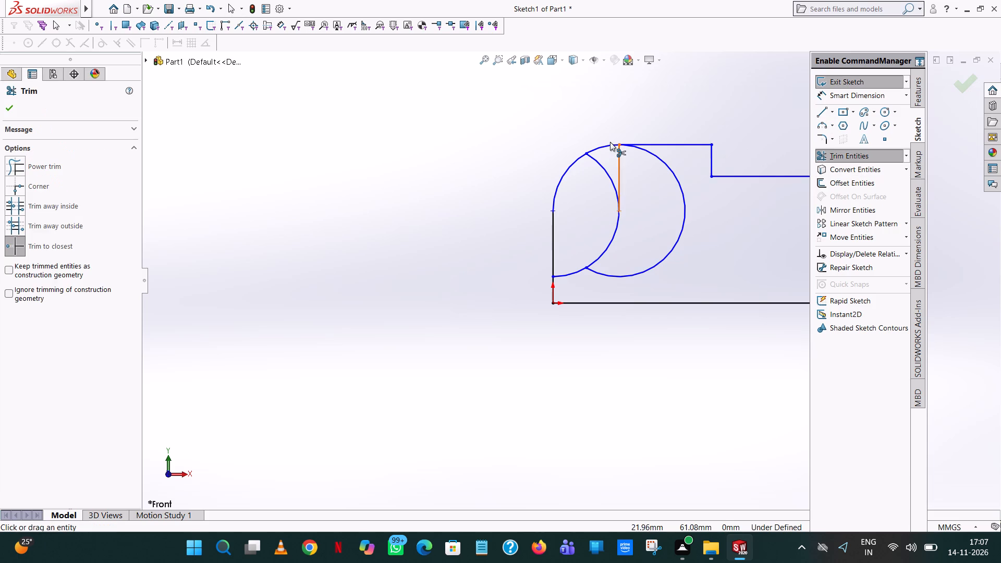
click(576, 163)
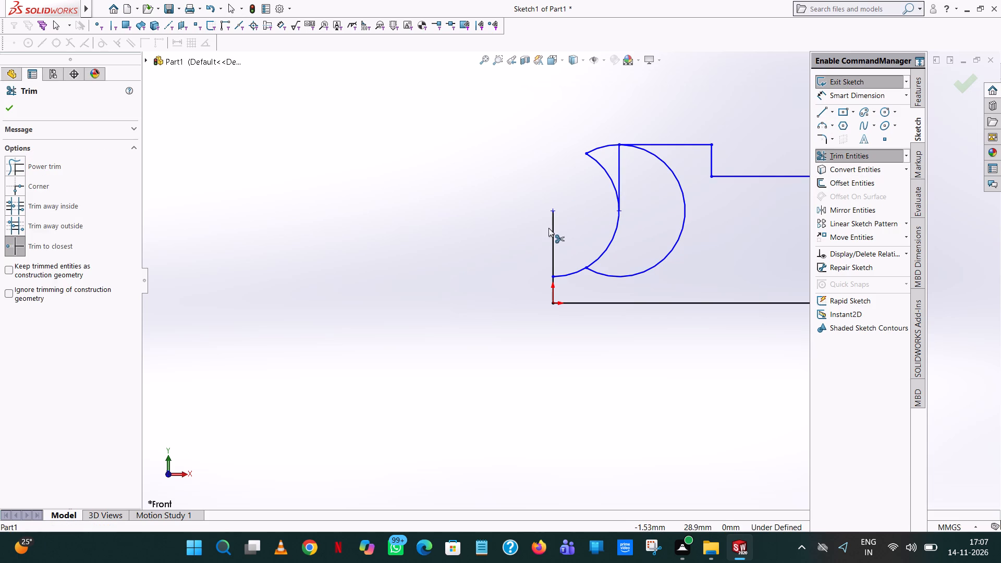
click(553, 232)
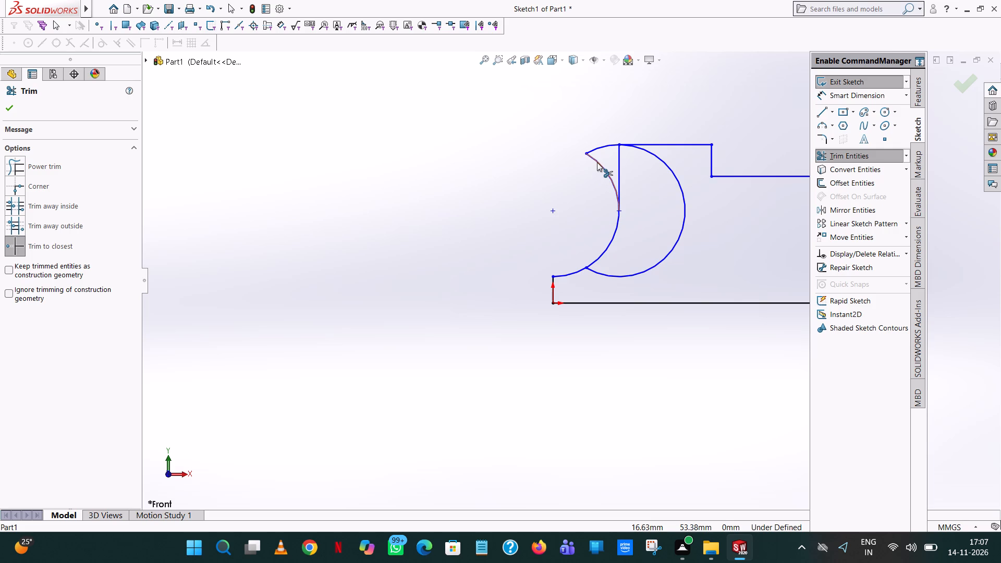
click(597, 162)
click(597, 150)
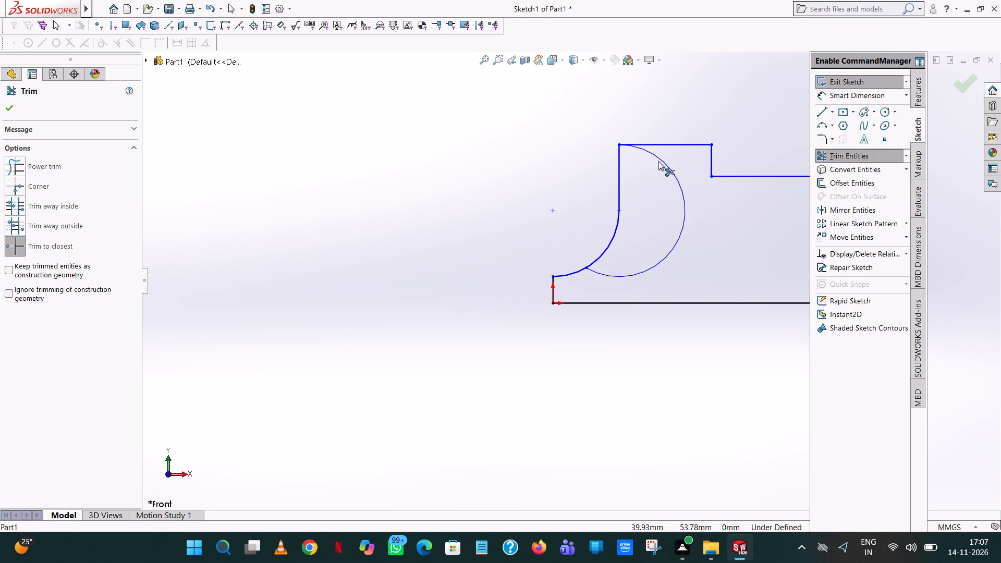
click(661, 161)
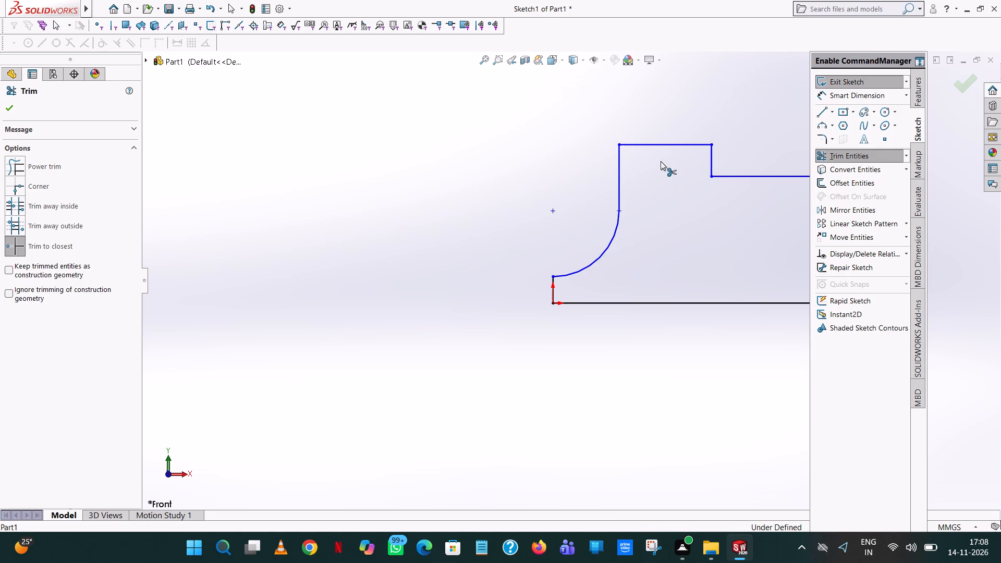
Inspect the trimmed profile, especially around the quarter arc and its lower end, and finish trimming.
scroll(668, 192, up, 6)
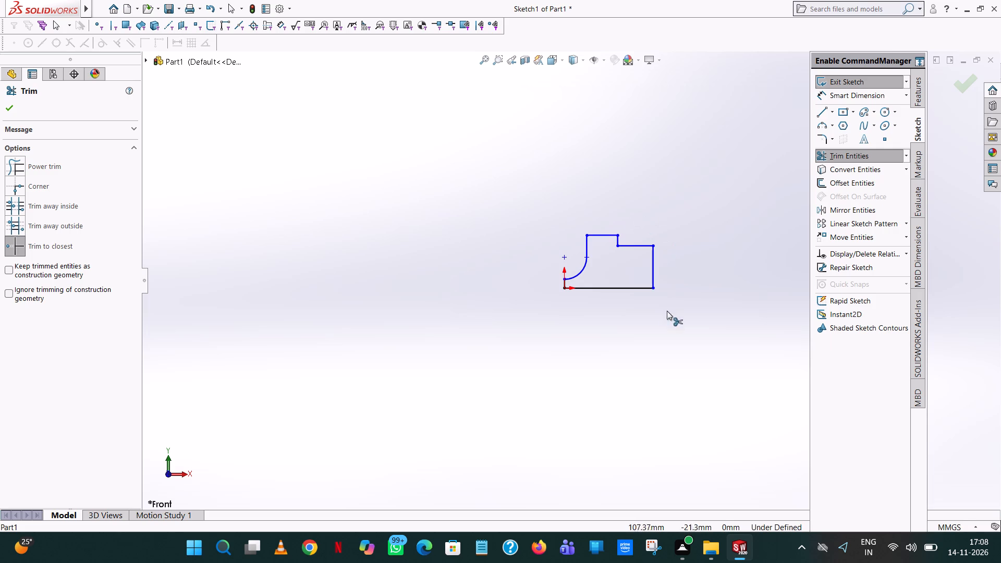
scroll(648, 318, down, 1)
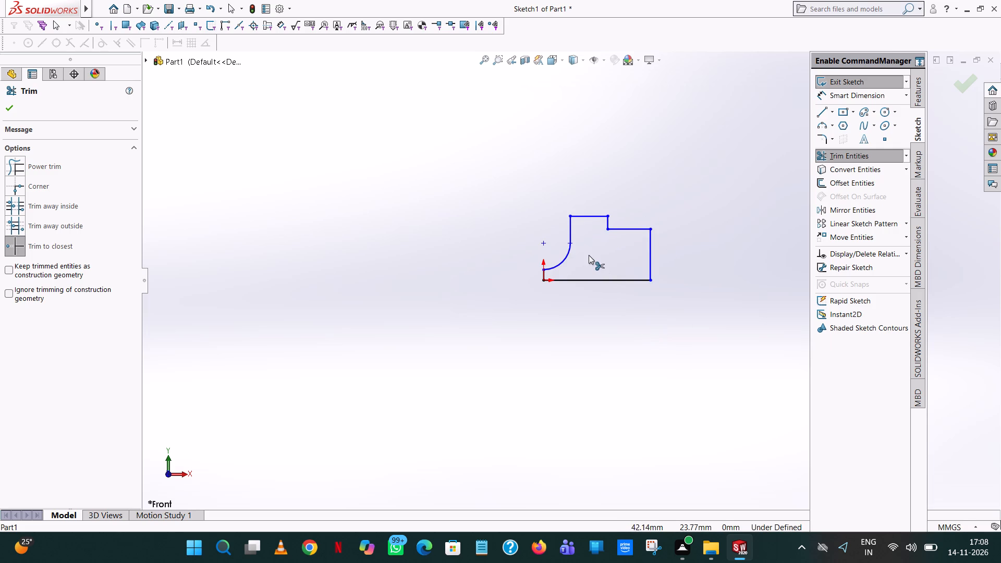
scroll(579, 255, down, 4)
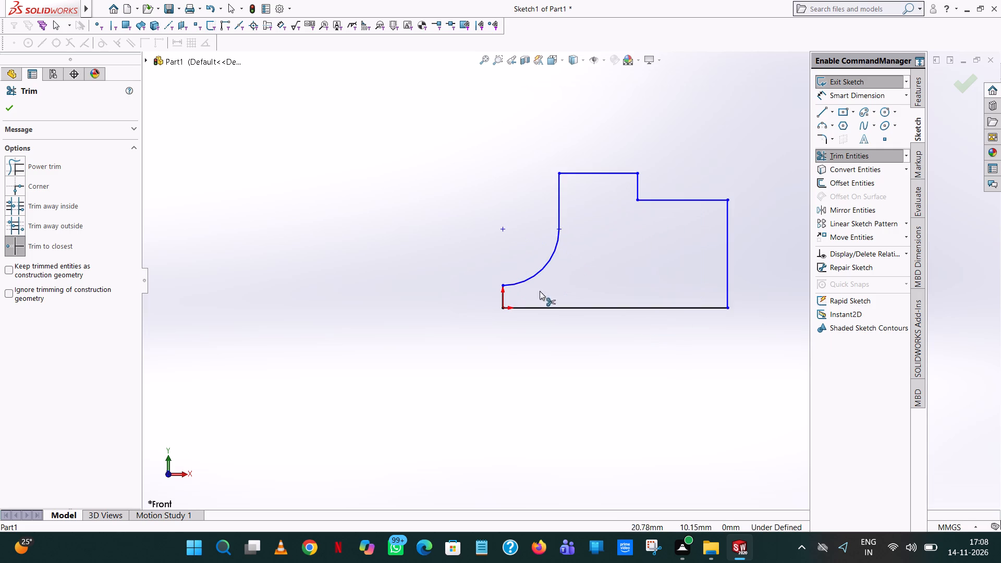
scroll(523, 290, down, 2)
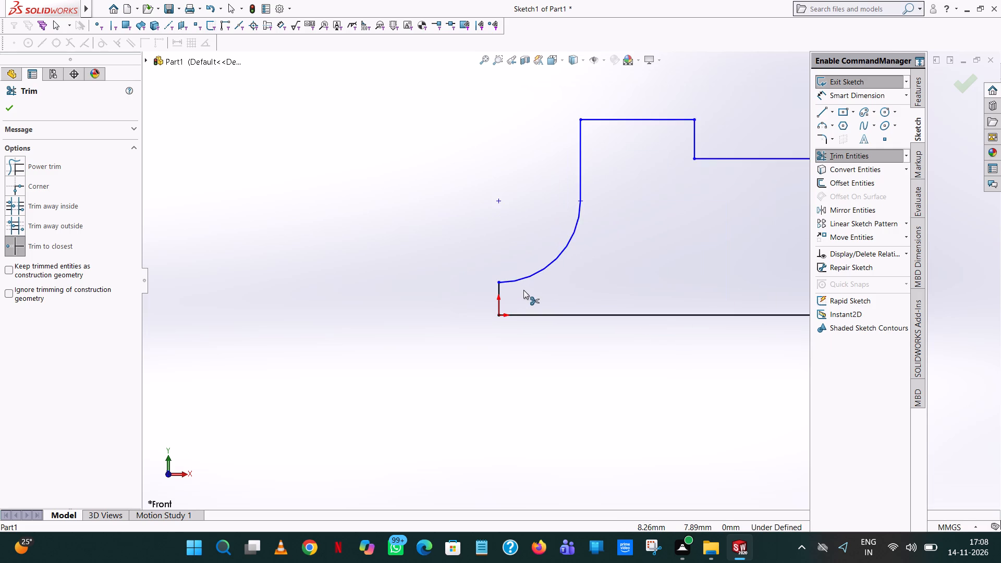
scroll(523, 290, down, 3)
scroll(526, 287, up, 9)
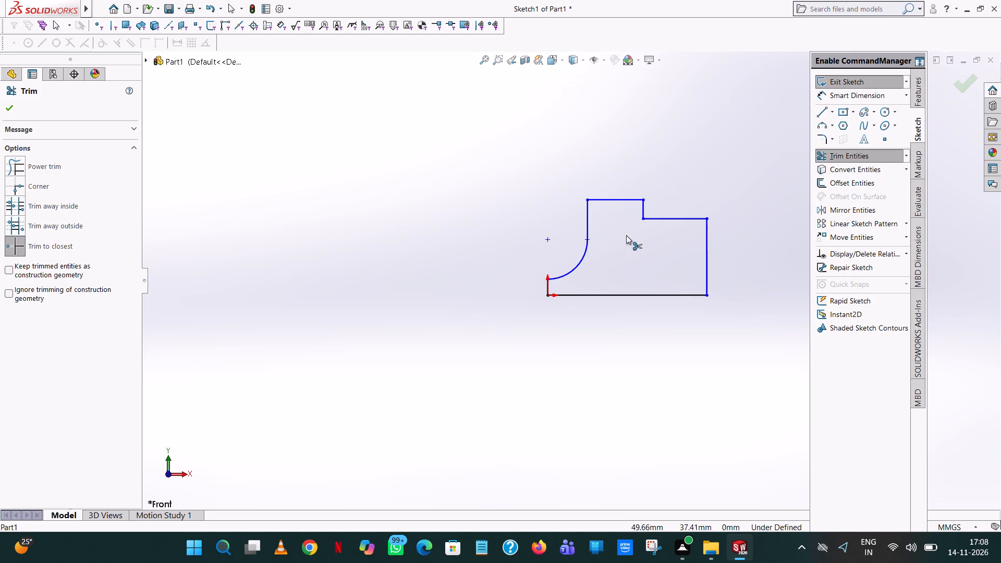
click(5, 109)
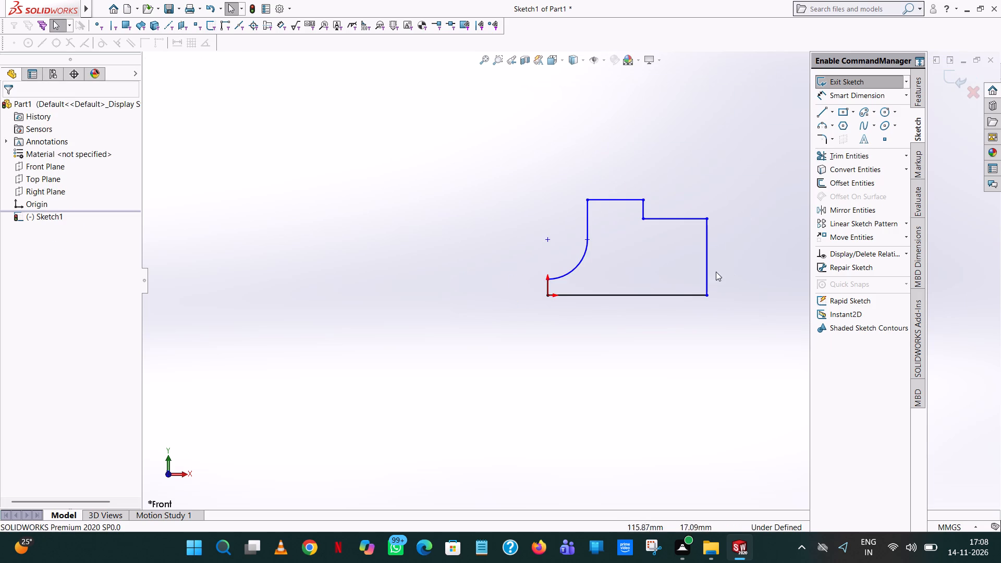
Dimension the radius of the profile's concave arc.
click(887, 95)
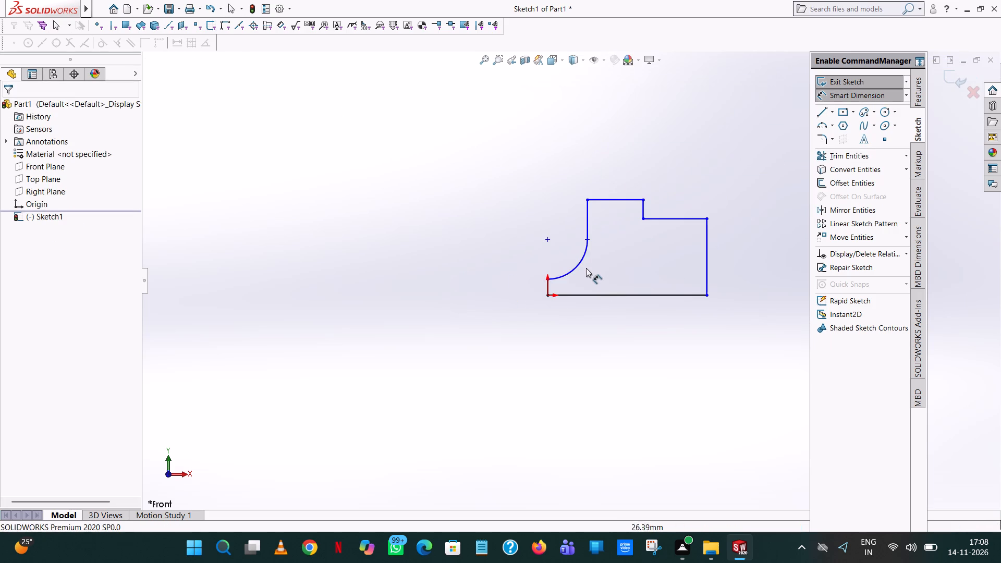
click(586, 256)
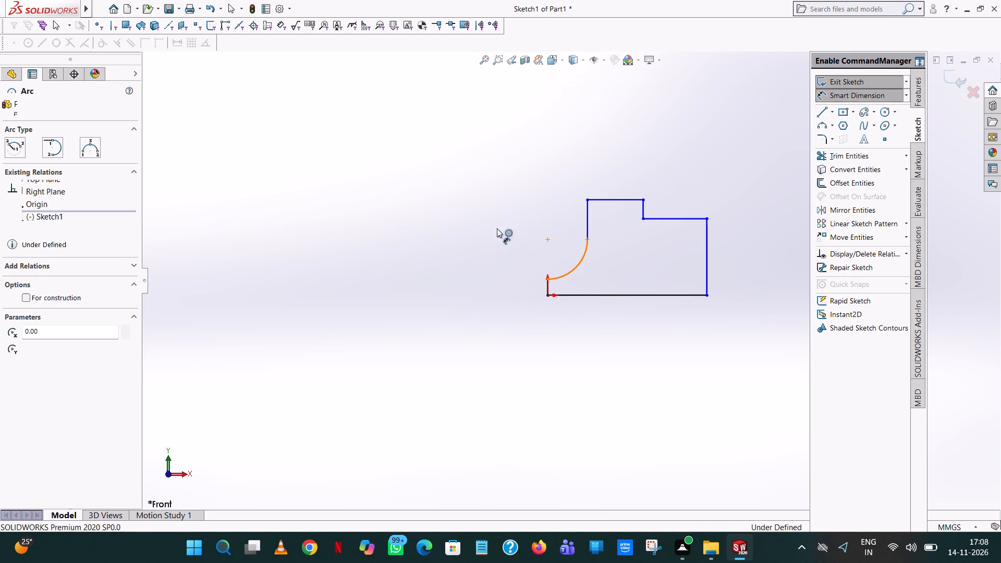
click(470, 205)
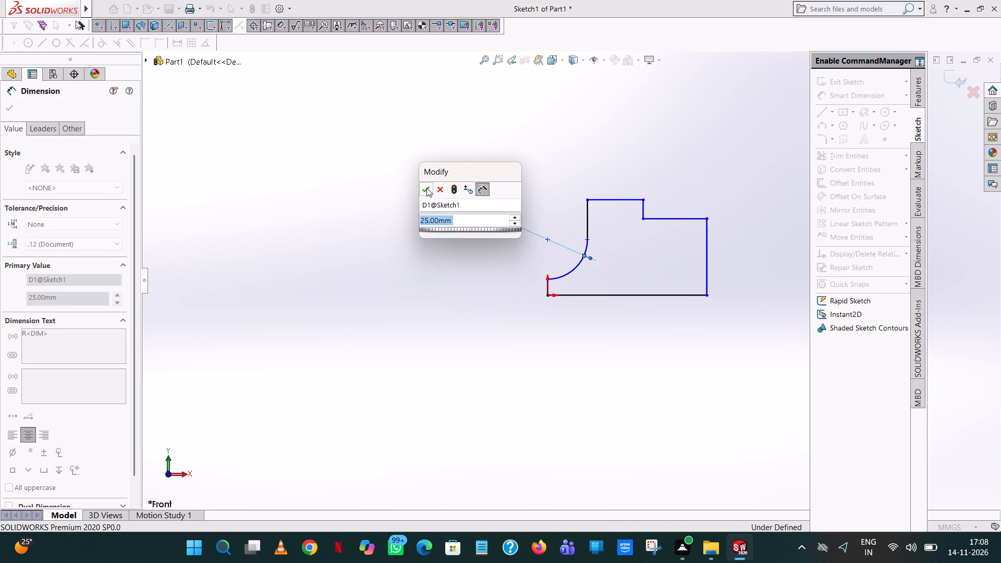
click(424, 186)
click(630, 112)
Dimension the vertical distance between the arc's centre and the origin.
click(549, 238)
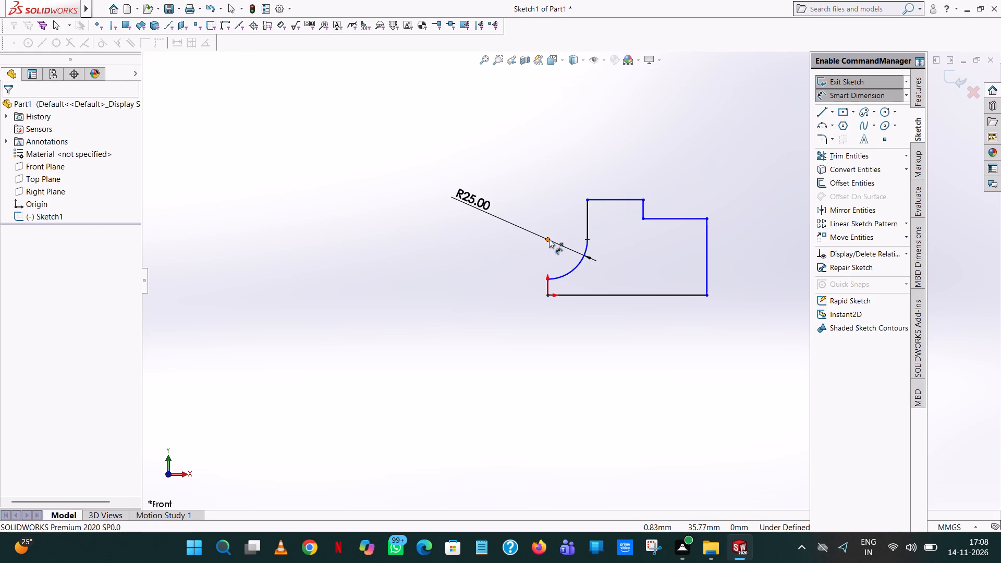
click(548, 298)
click(487, 305)
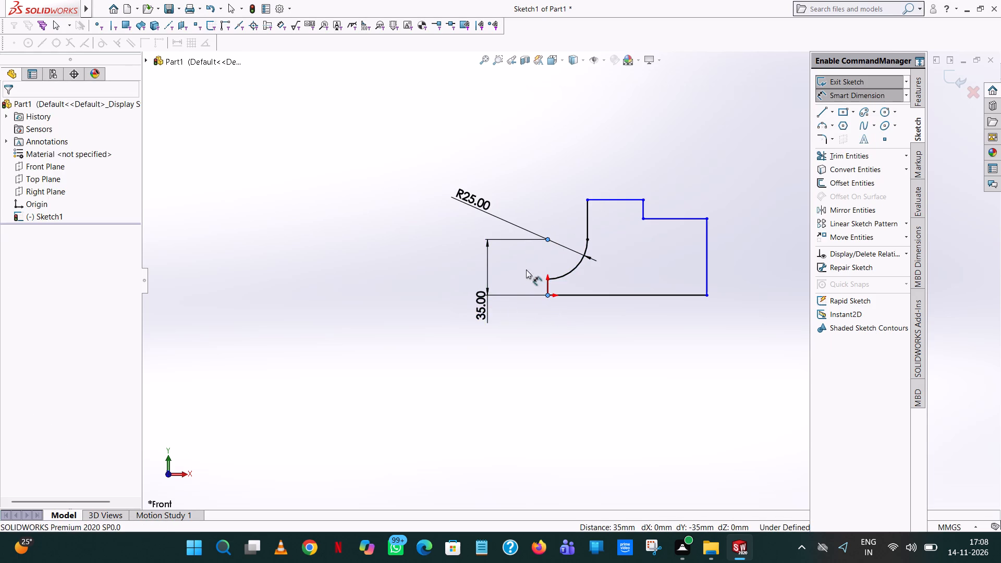
Dimension the profile's overall width horizontally from the origin to the far vertical edge.
click(445, 286)
click(625, 112)
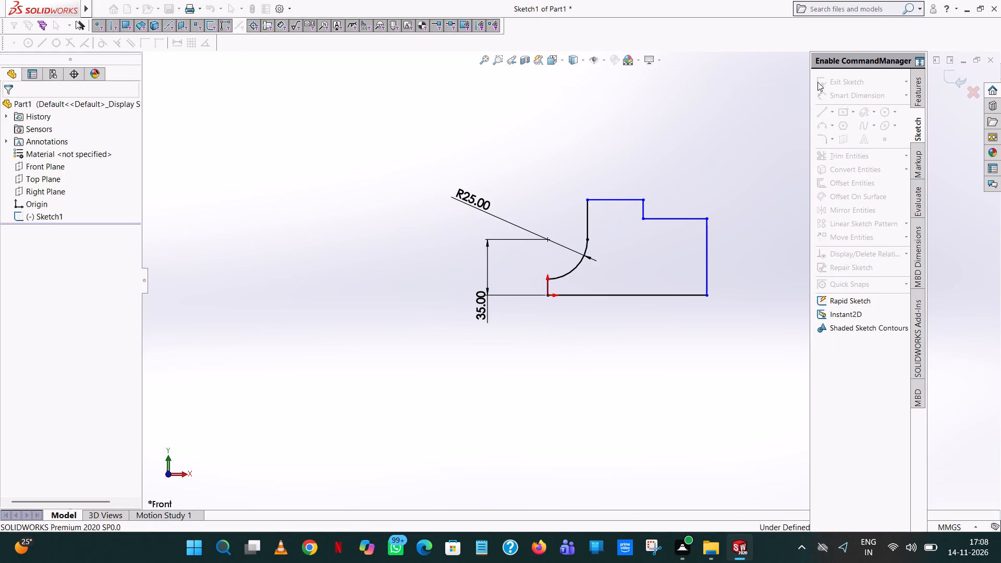
click(706, 254)
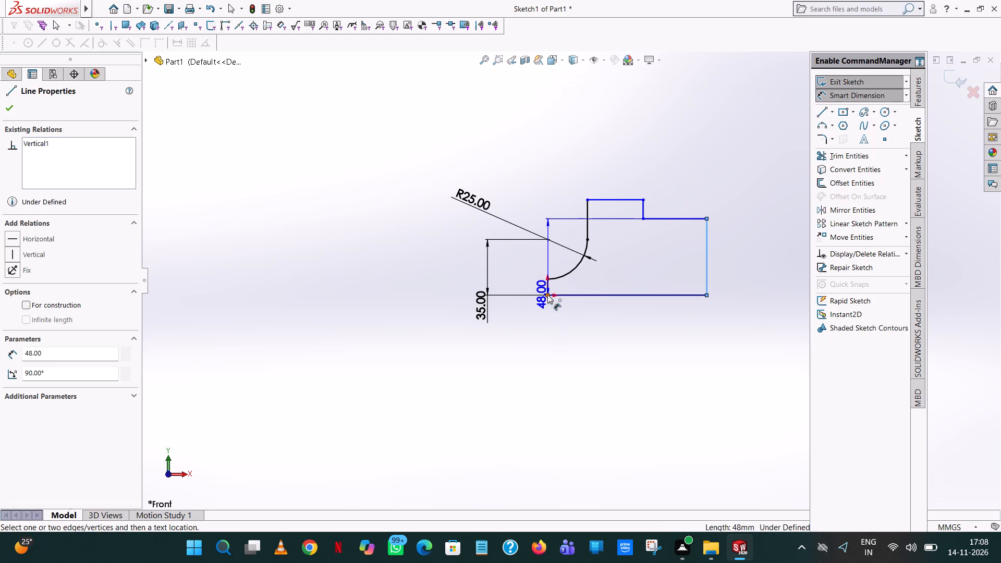
click(547, 295)
click(571, 398)
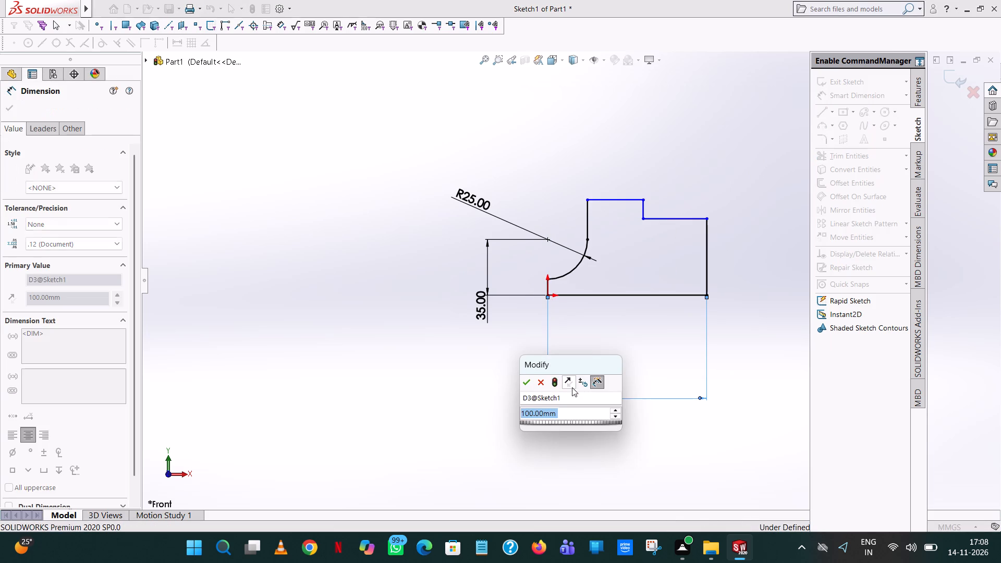
click(528, 381)
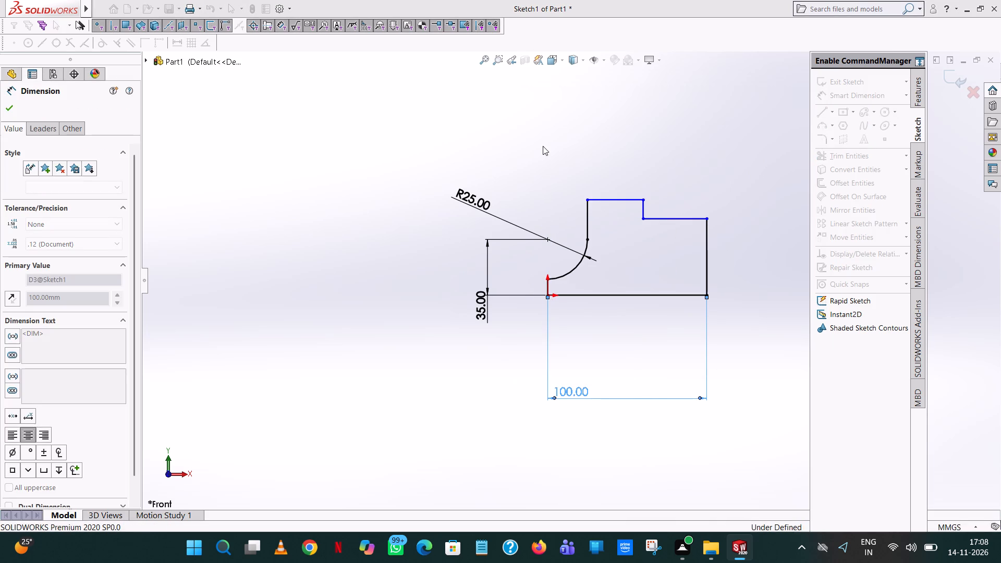
click(543, 143)
Dimension the vertical distance between the lower step's top edge and the profile's base line.
click(650, 221)
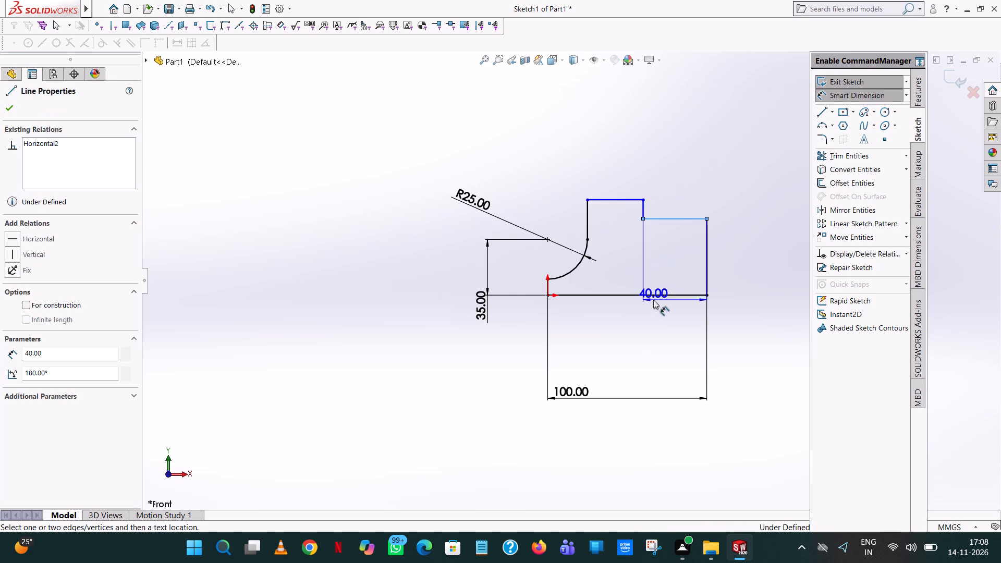
click(653, 296)
click(761, 260)
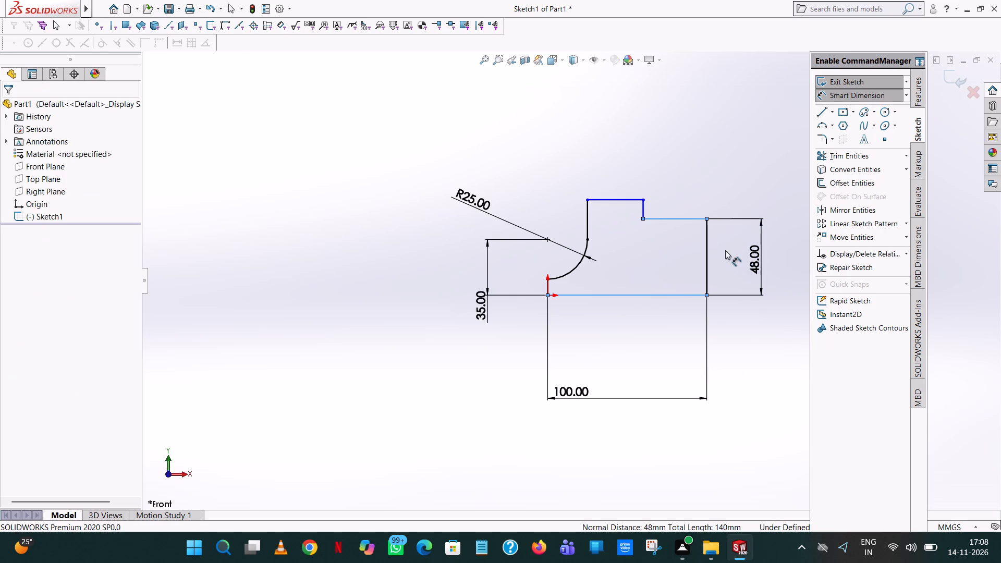
click(716, 238)
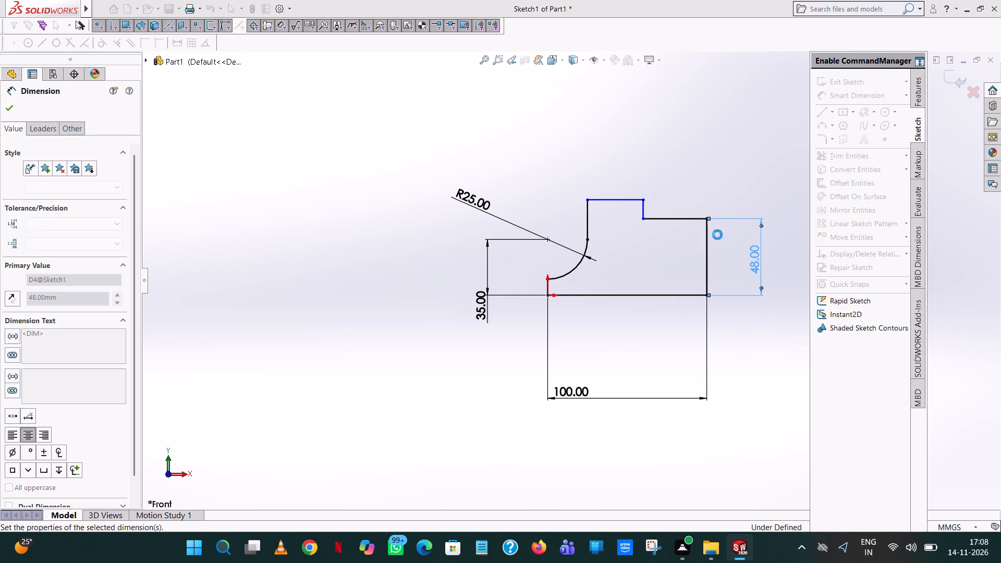
drag(726, 239, 1000, 381)
middle_drag(1000, 370, 1000, 381)
right_click(1000, 376)
scroll(1000, 381, up, 1)
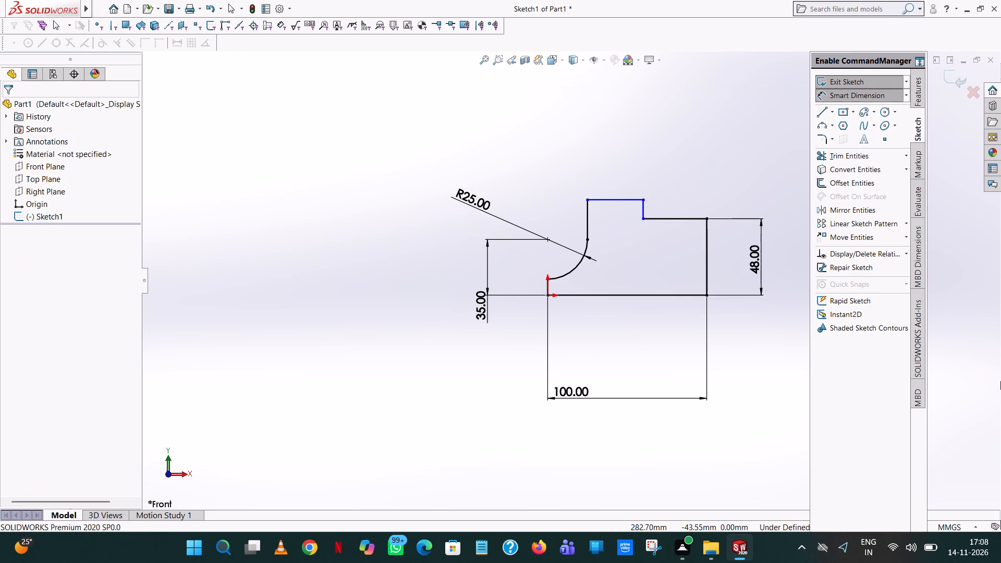
scroll(1000, 381, up, 1)
drag(1000, 381, 1000, 382)
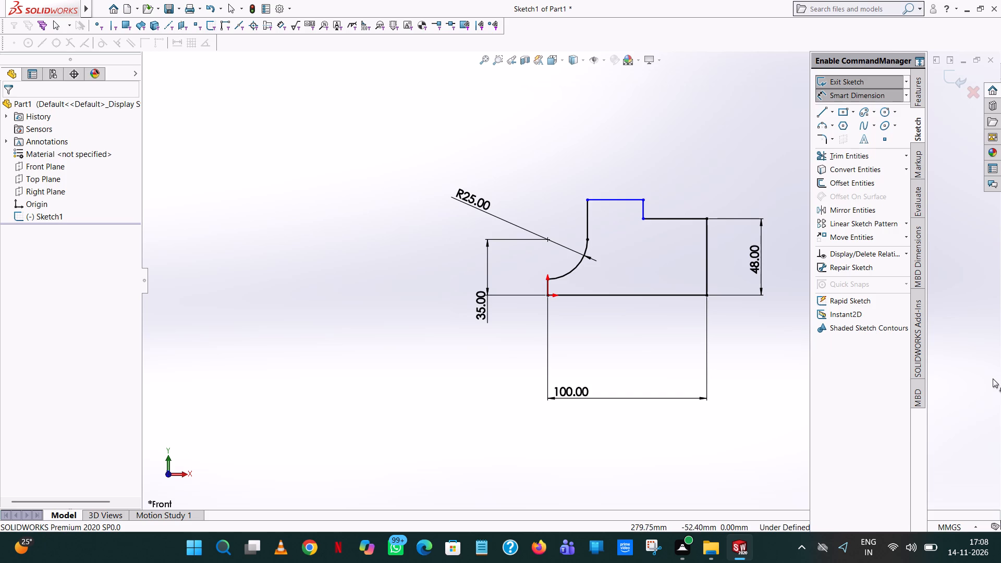
click(674, 153)
Dimension the width of the raised upper section between its two vertical edges.
click(645, 215)
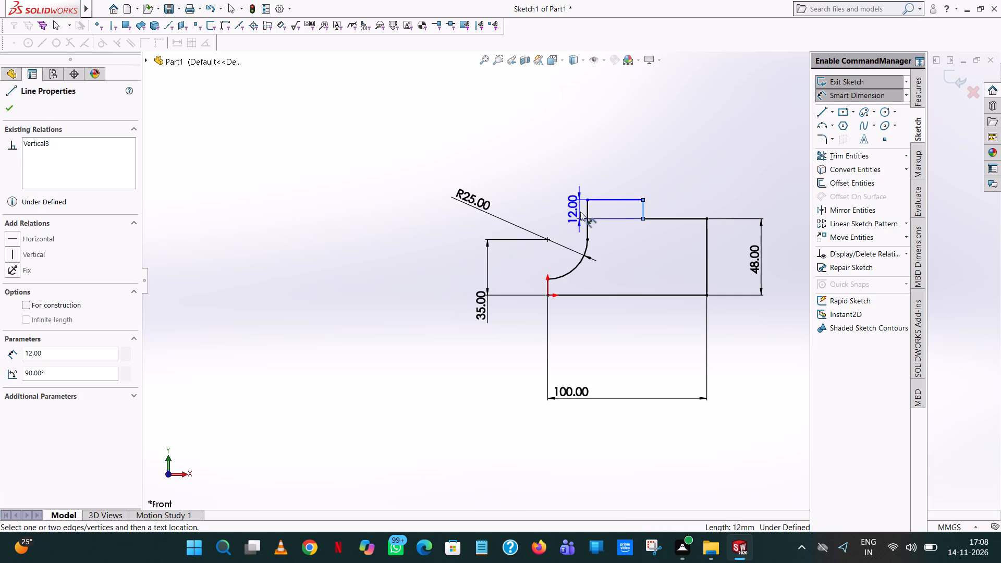
click(590, 214)
click(628, 75)
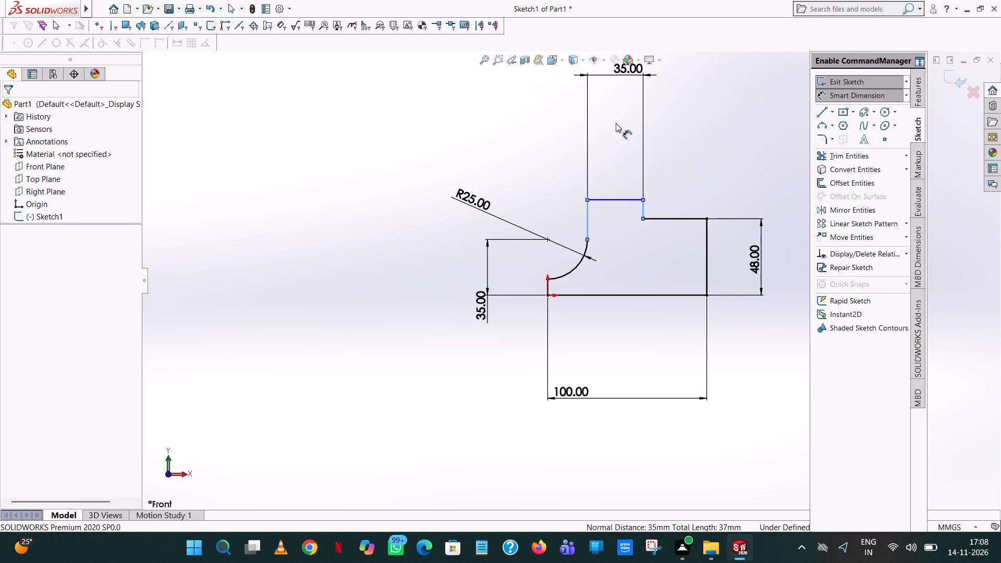
click(585, 56)
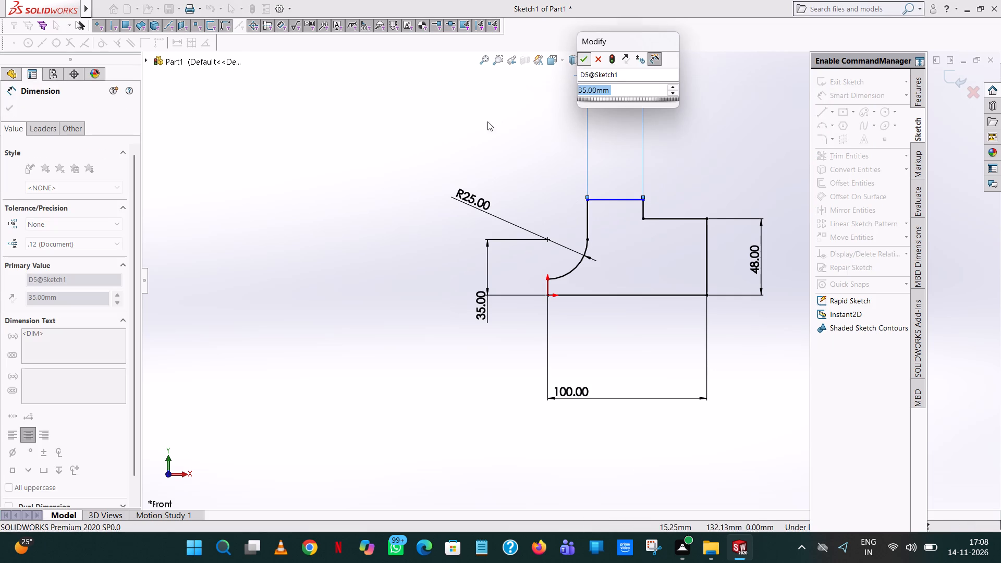
click(476, 129)
Dimension the profile's overall height between its topmost edge and the base line.
click(629, 198)
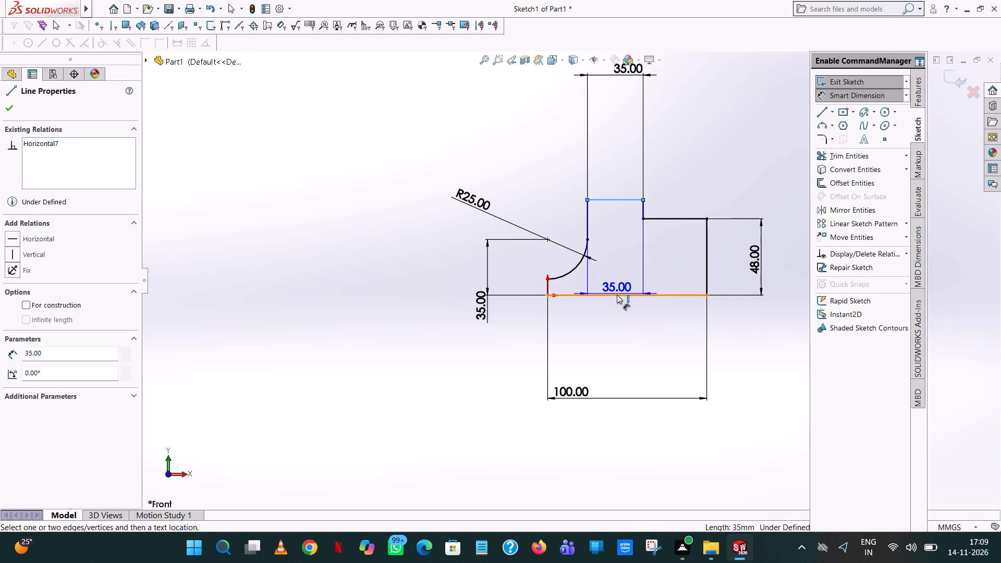
click(617, 295)
click(491, 290)
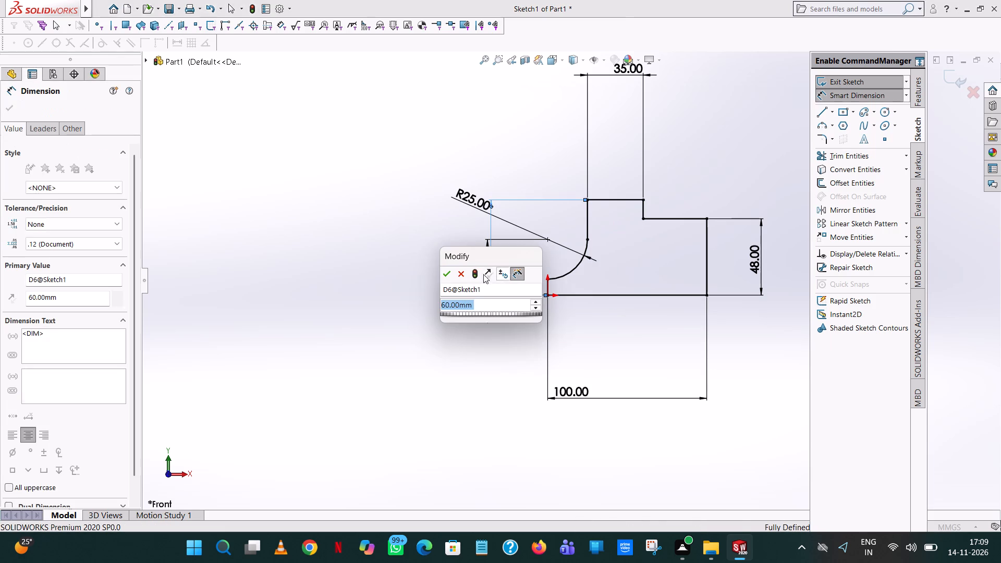
click(447, 278)
click(479, 107)
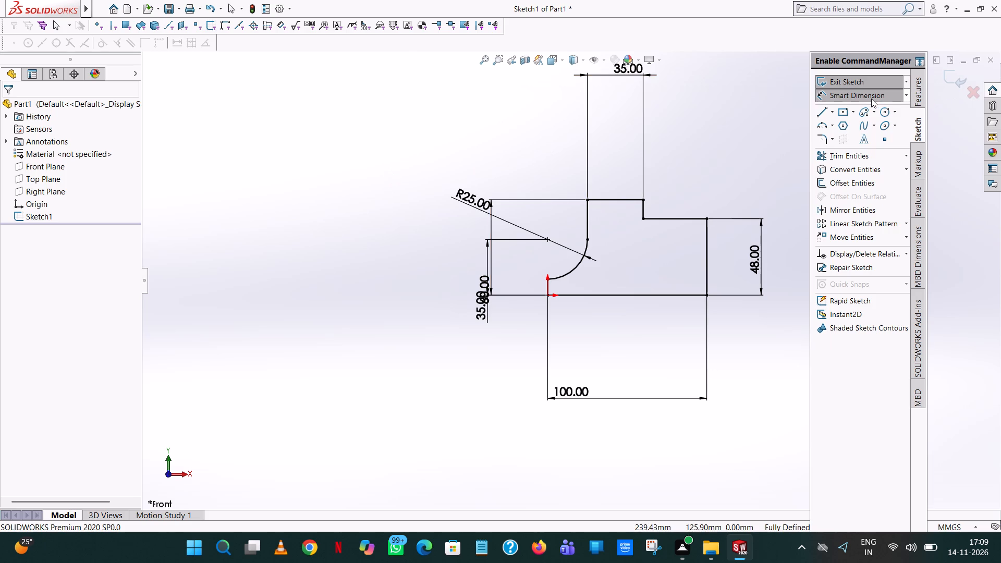
Extrude the closed stepped profile region as a boss with a Mid Plane end condition and 50 mm depth.
click(917, 101)
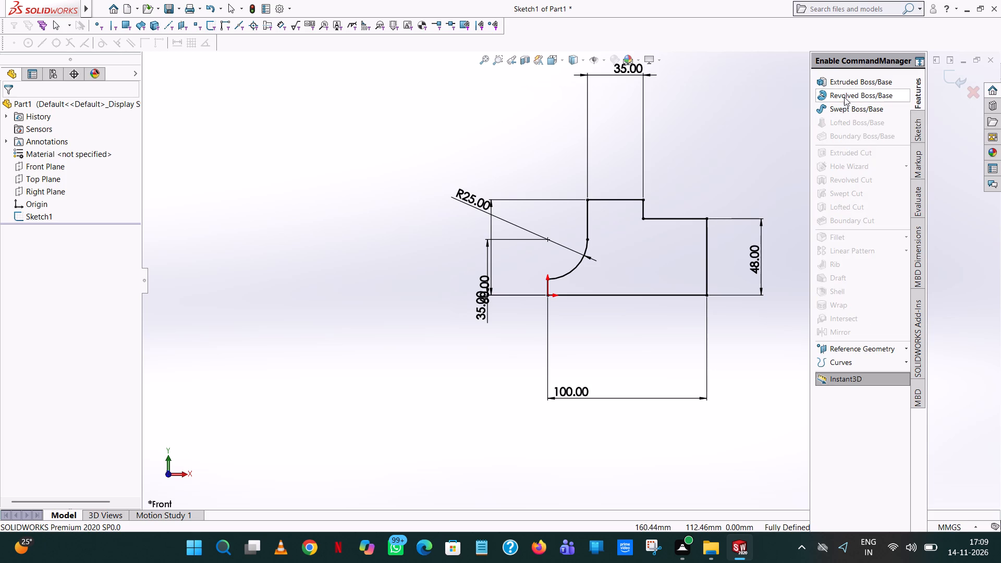
click(840, 82)
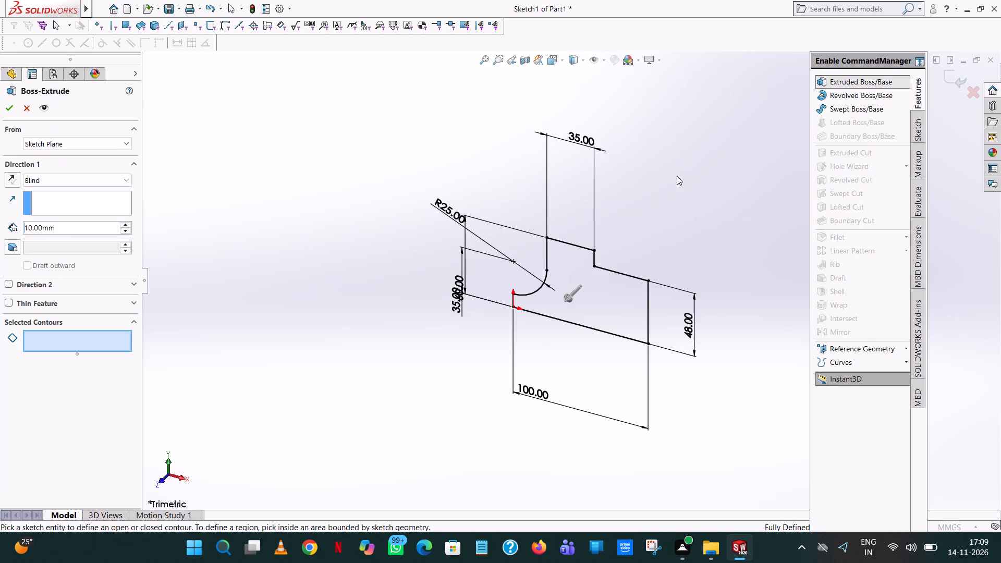
click(569, 286)
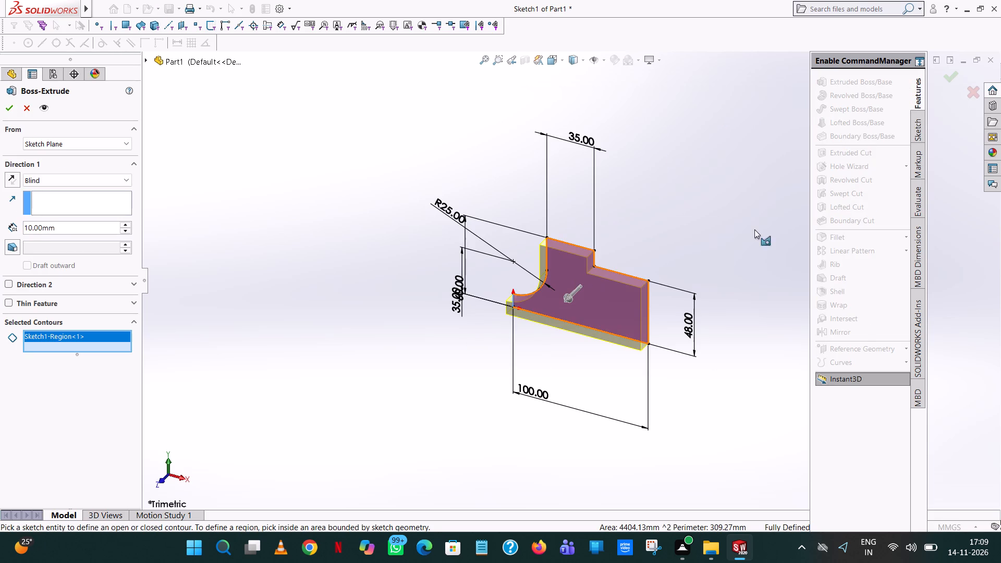
click(63, 180)
click(66, 243)
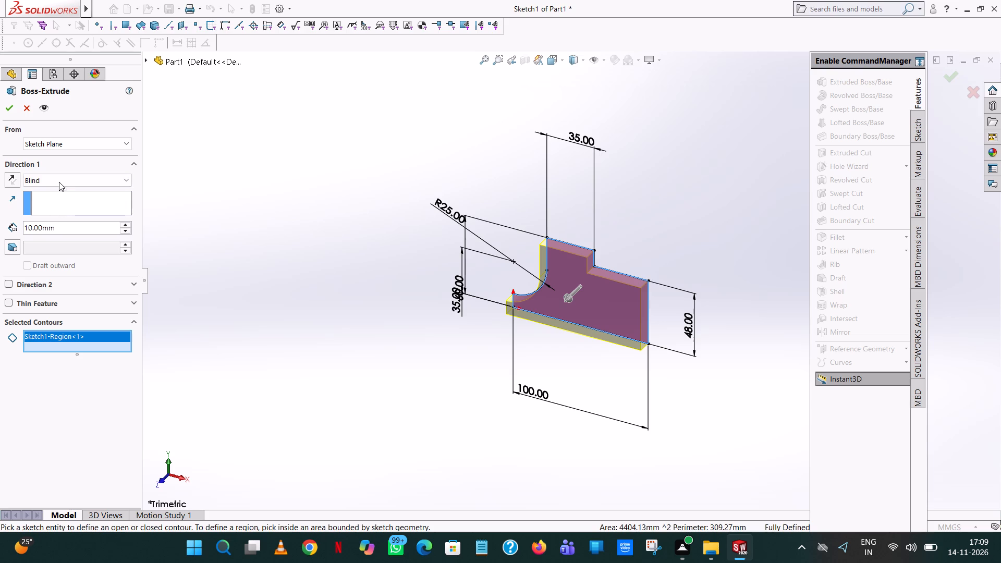
click(59, 181)
click(55, 234)
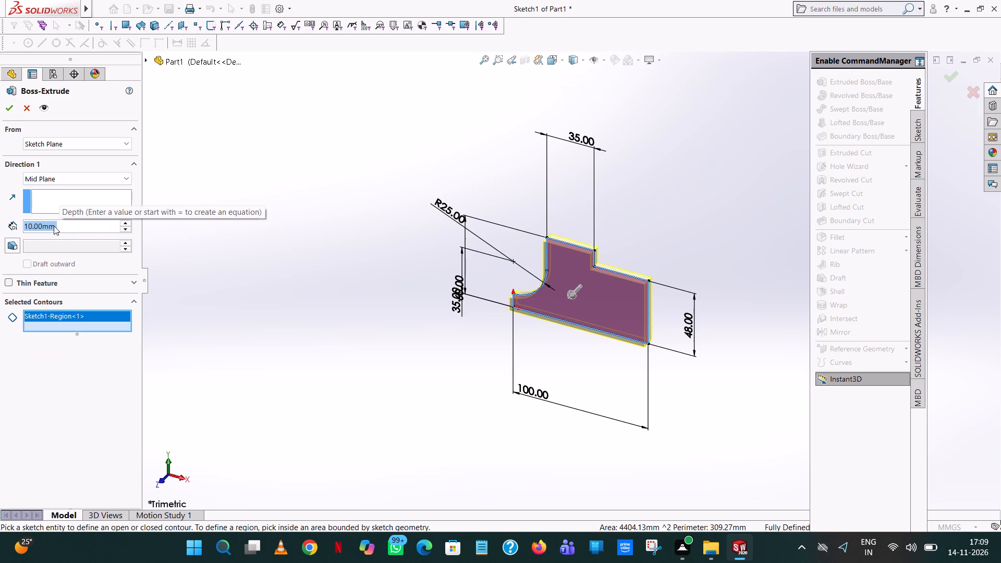
text(60)
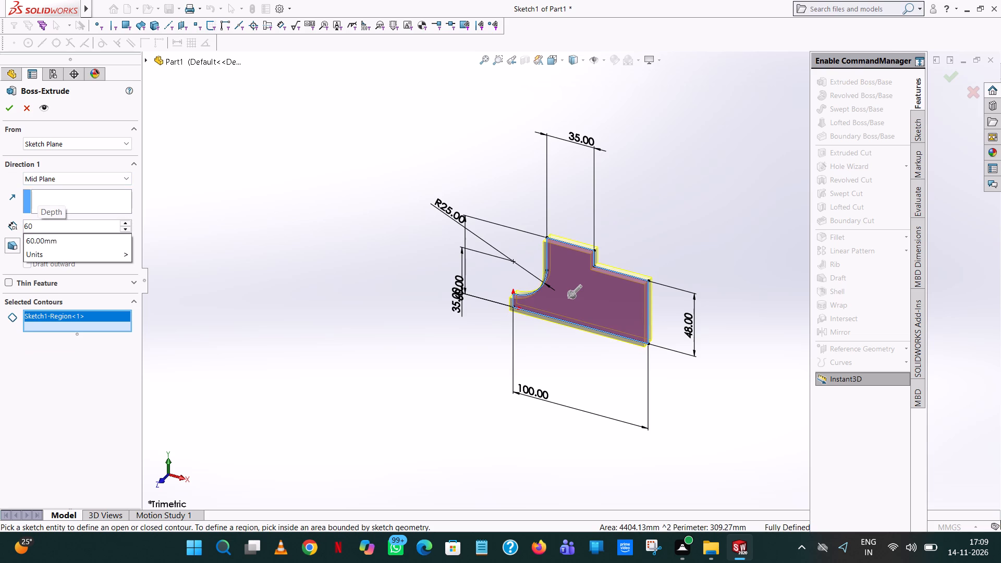
key(BackSpace)
key(BackSpace)
text(50)
key(Return)
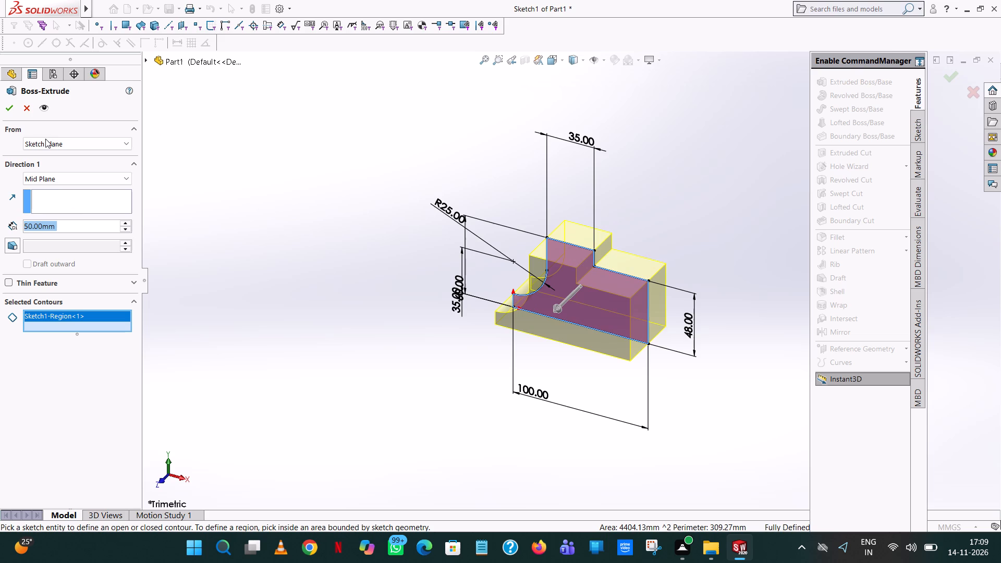
click(11, 112)
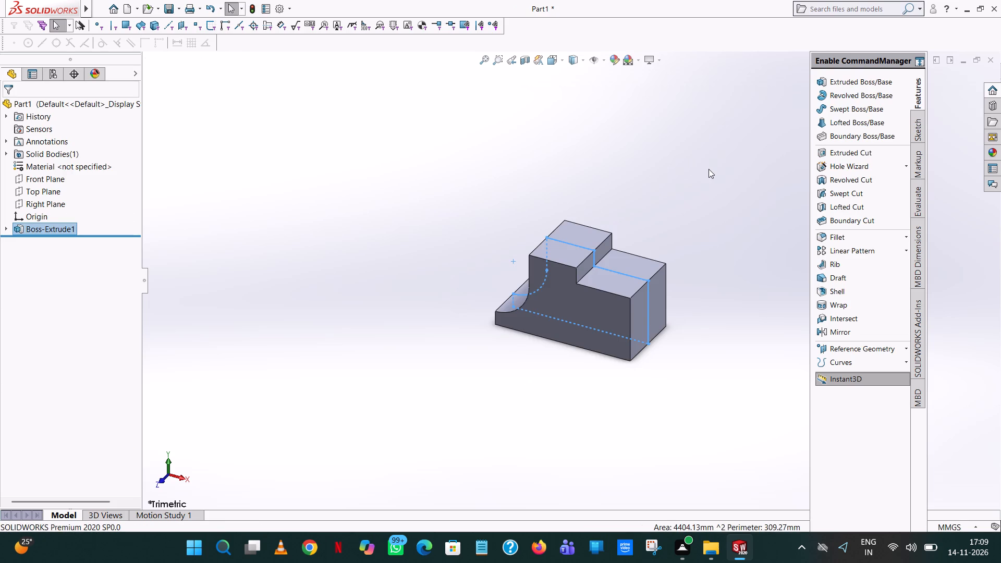
click(708, 168)
Start an Extruded Cut sketch on the block's front stepped-profile face and view it normal to the sketch plane.
middle_drag(656, 267, 734, 331)
scroll(706, 174, up, 1)
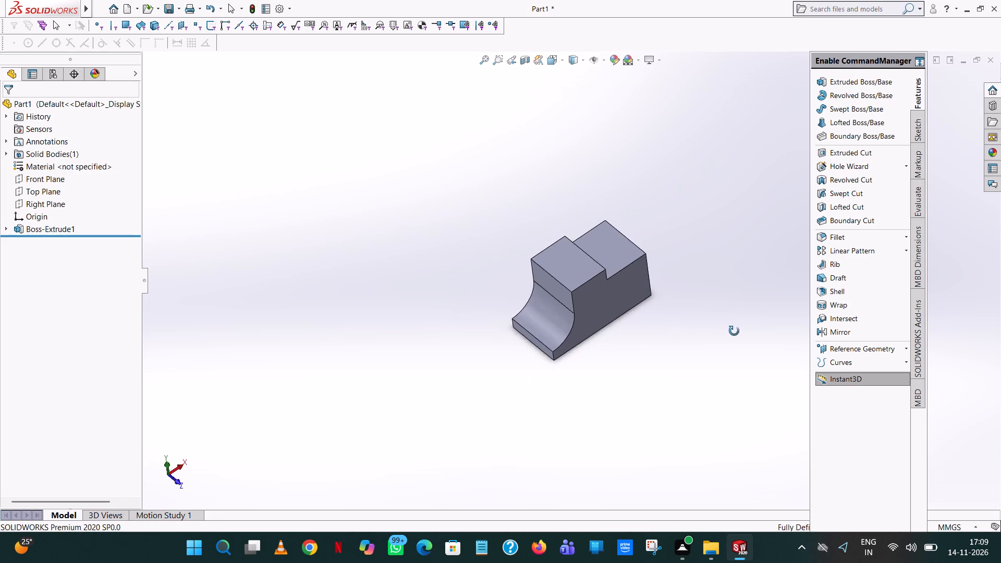
middle_drag(734, 331, 685, 278)
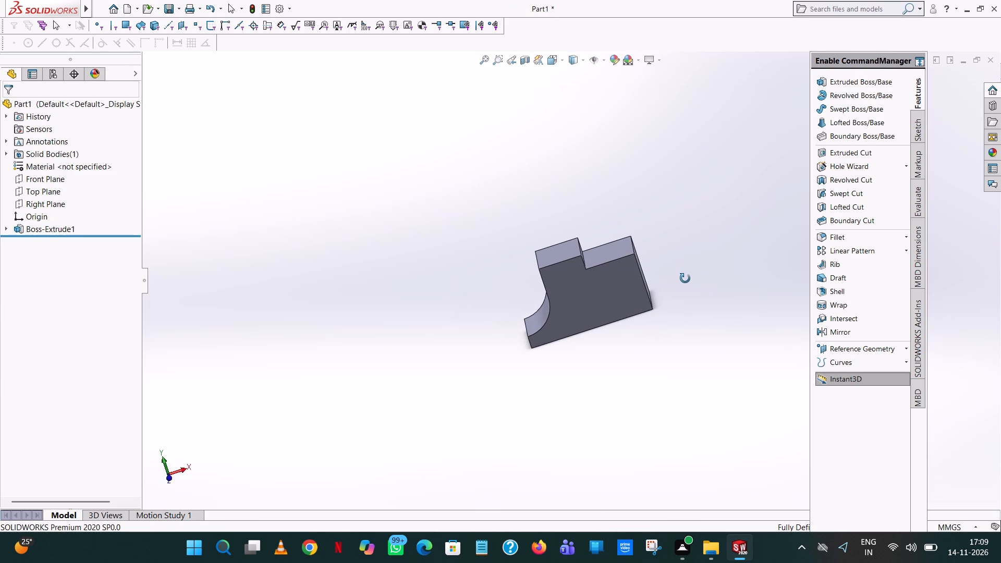
middle_drag(685, 278, 679, 231)
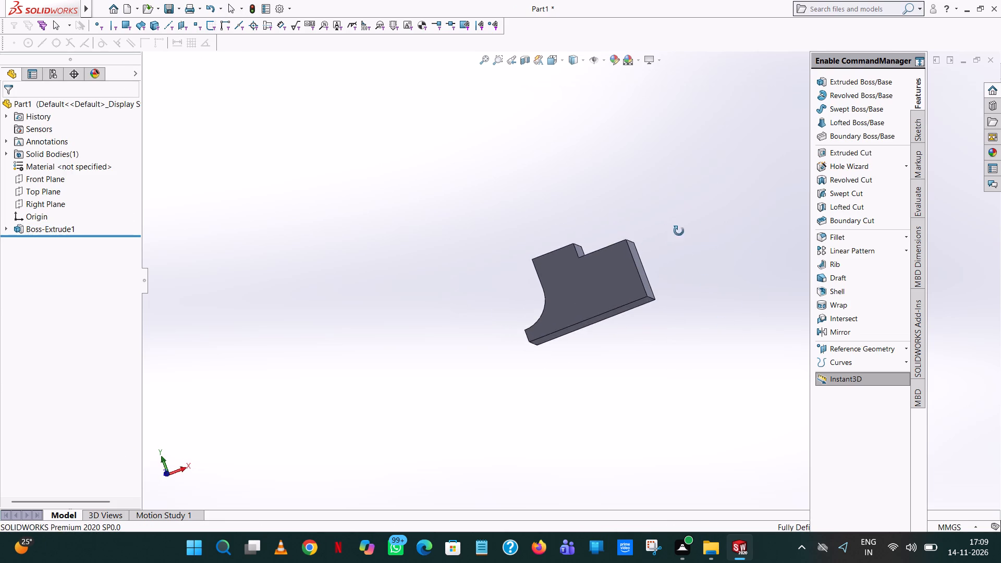
middle_drag(679, 231, 690, 260)
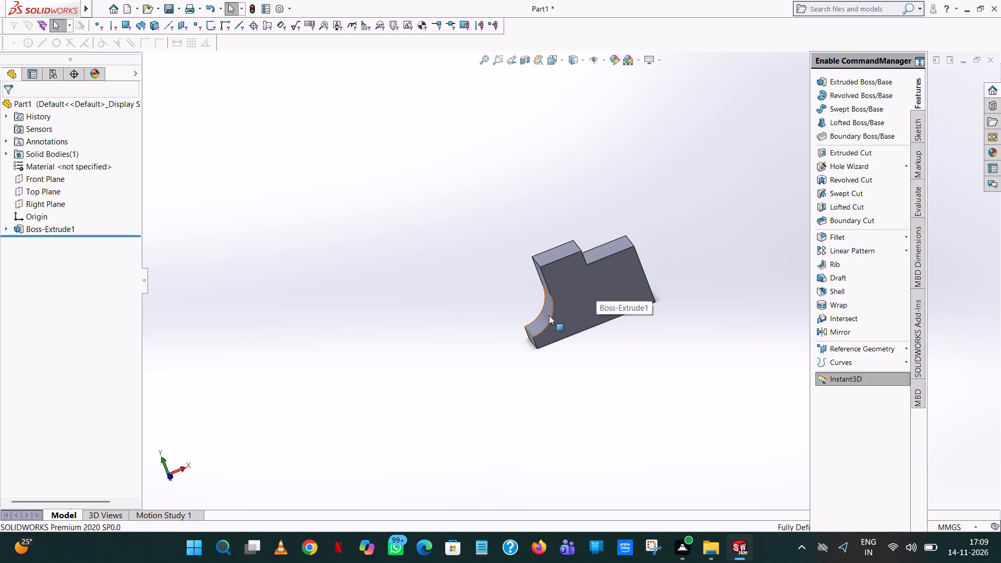
scroll(554, 318, down, 3)
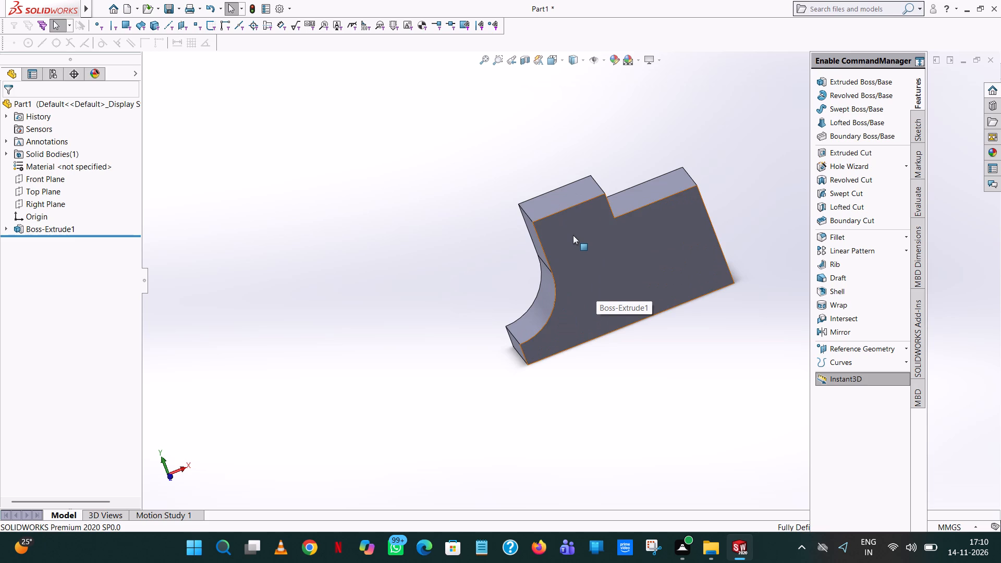
scroll(573, 235, down, 3)
click(882, 154)
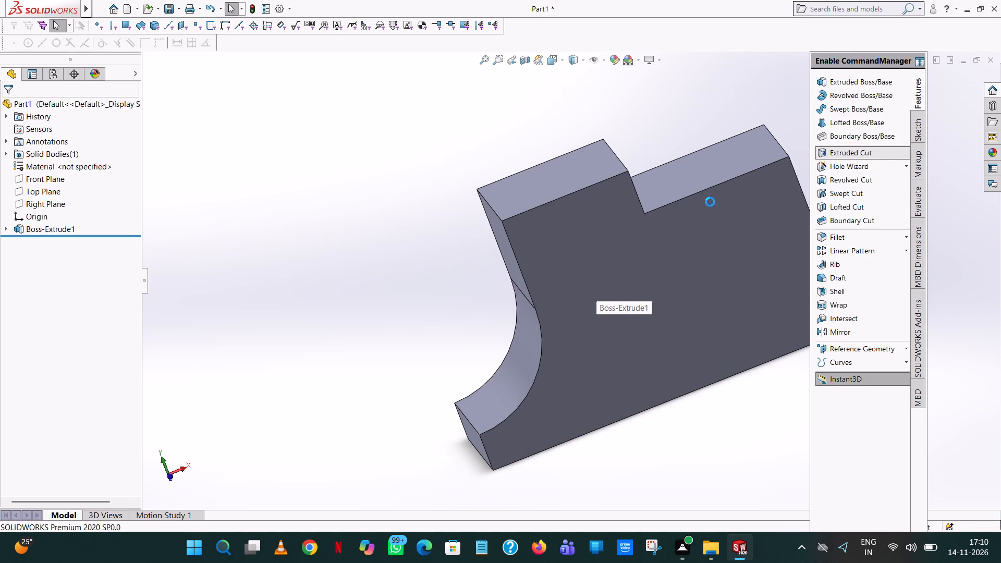
click(648, 245)
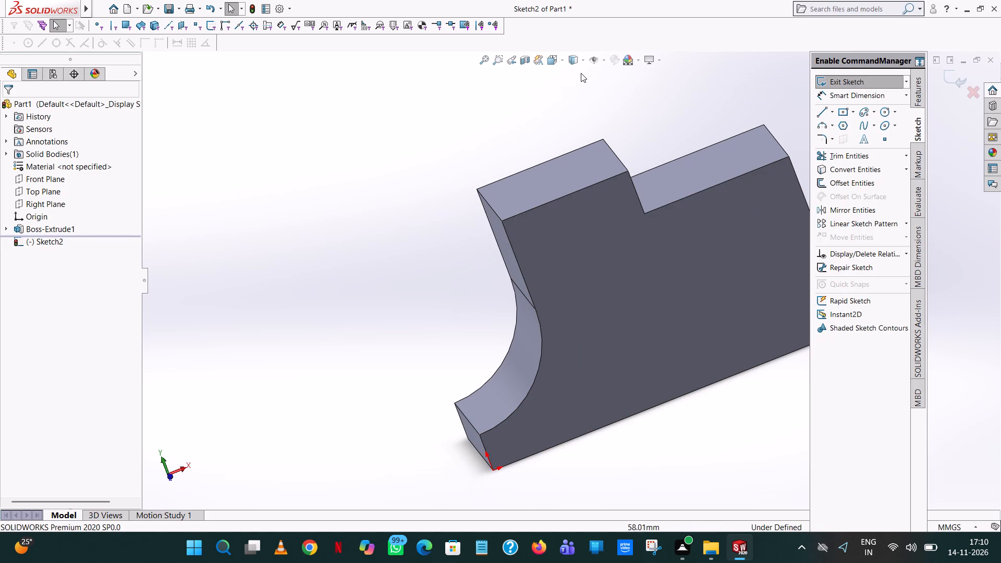
click(563, 59)
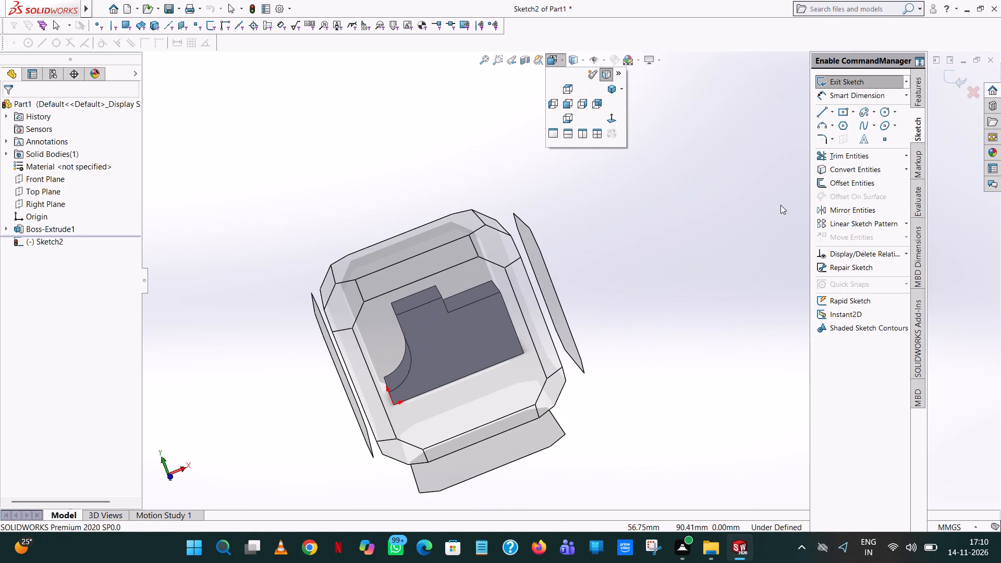
click(614, 119)
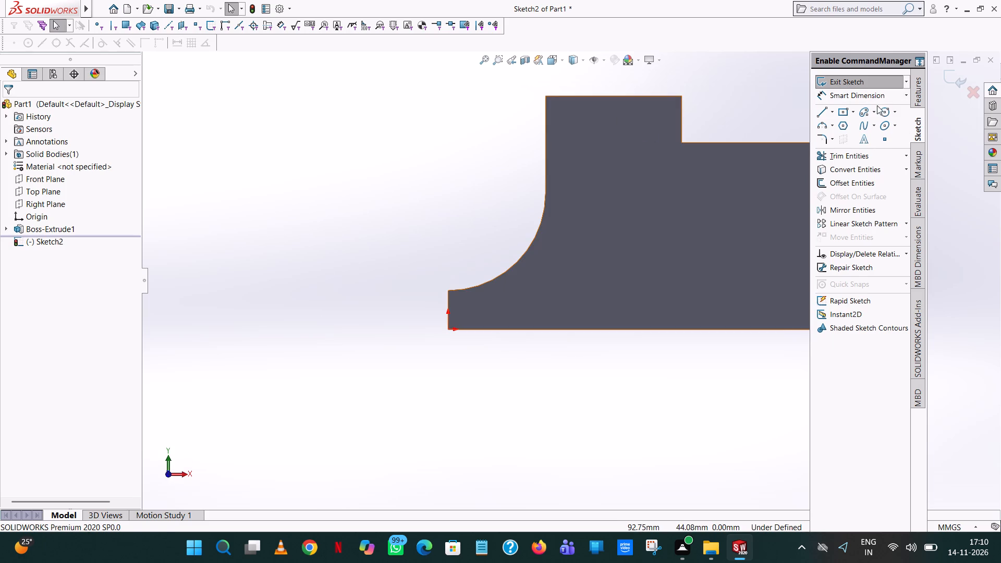
Sketch a circle of radius 25 mm centred on the upper end of the concave arc on the front face.
click(883, 113)
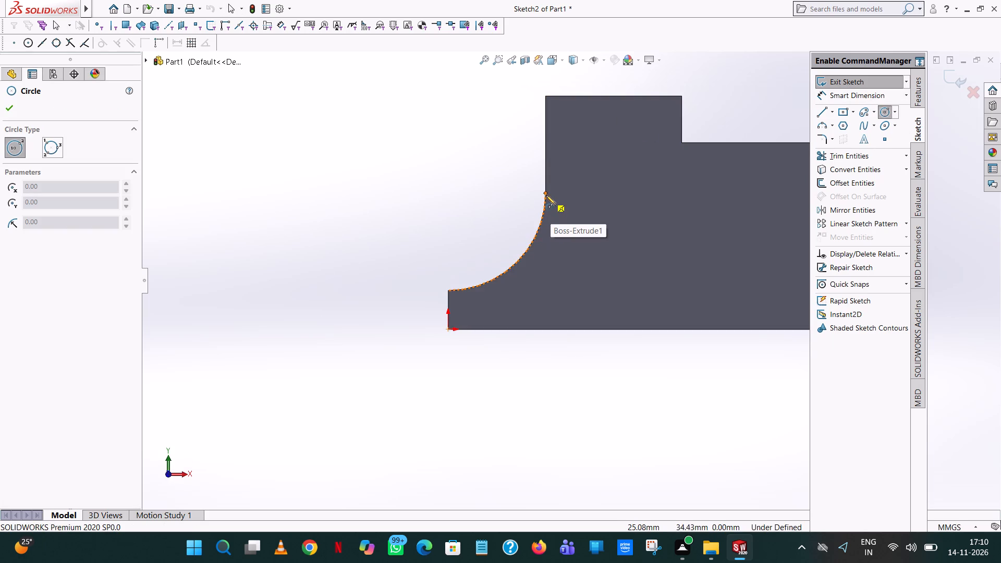
click(546, 194)
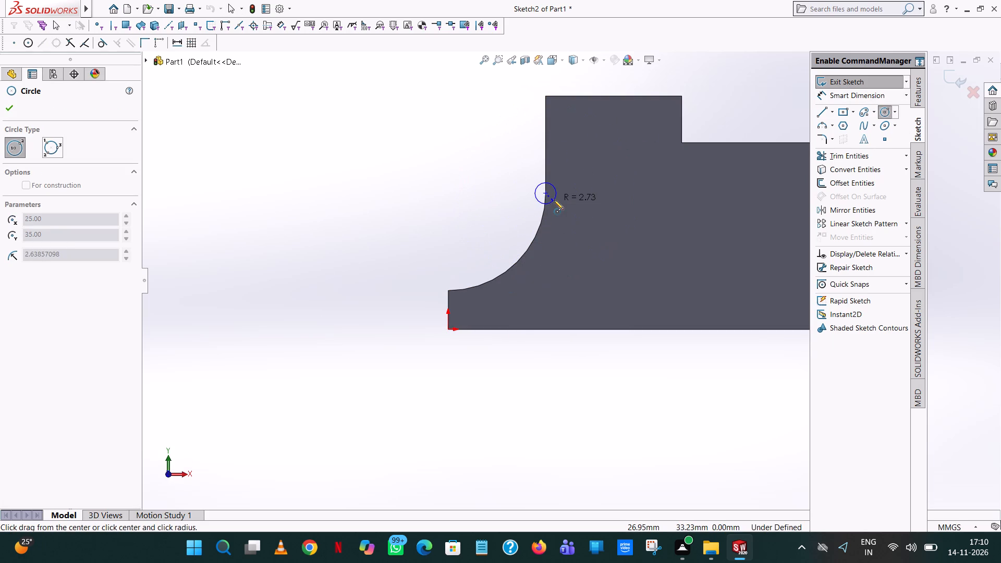
click(539, 261)
text(25)
key(Return)
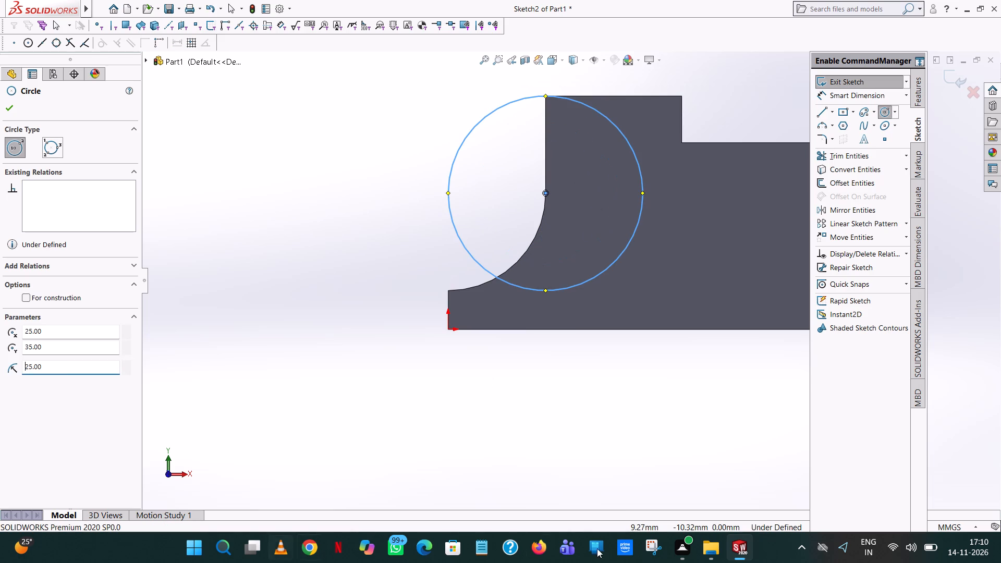
Cut the 25 mm radius circle through the block as a Blind Extruded Cut with 50 mm depth.
click(12, 105)
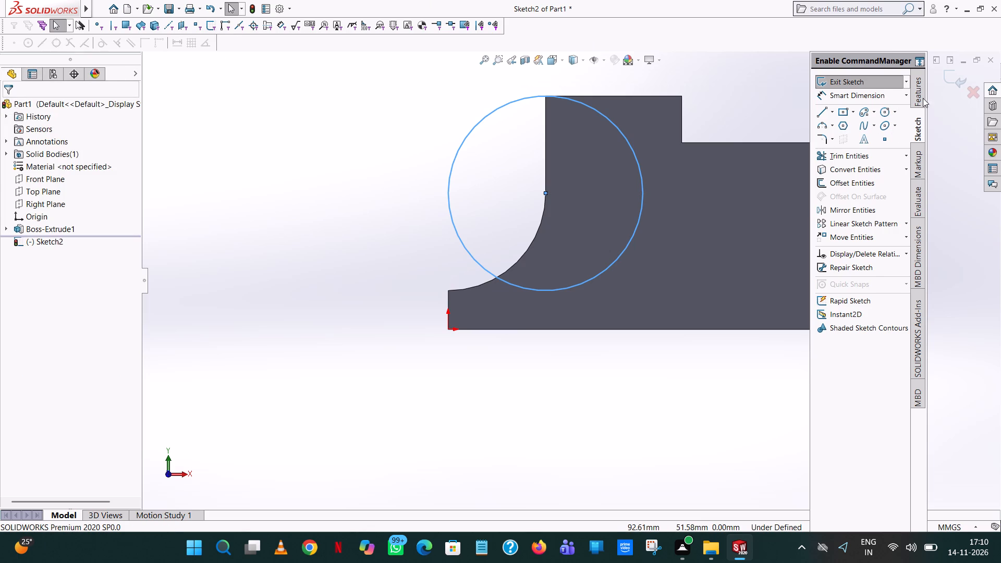
click(918, 95)
click(817, 154)
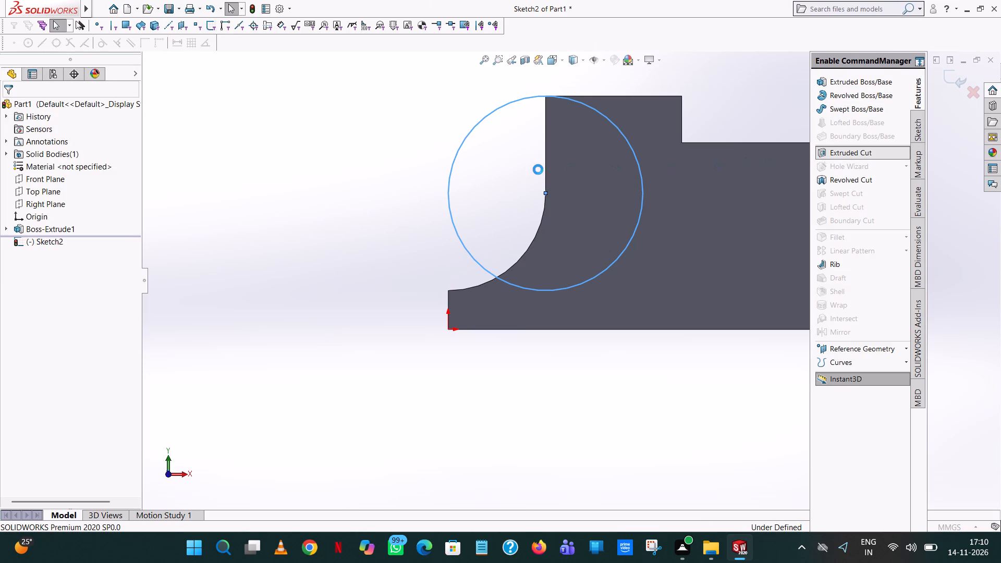
scroll(232, 159, up, 1)
middle_drag(232, 159, 328, 226)
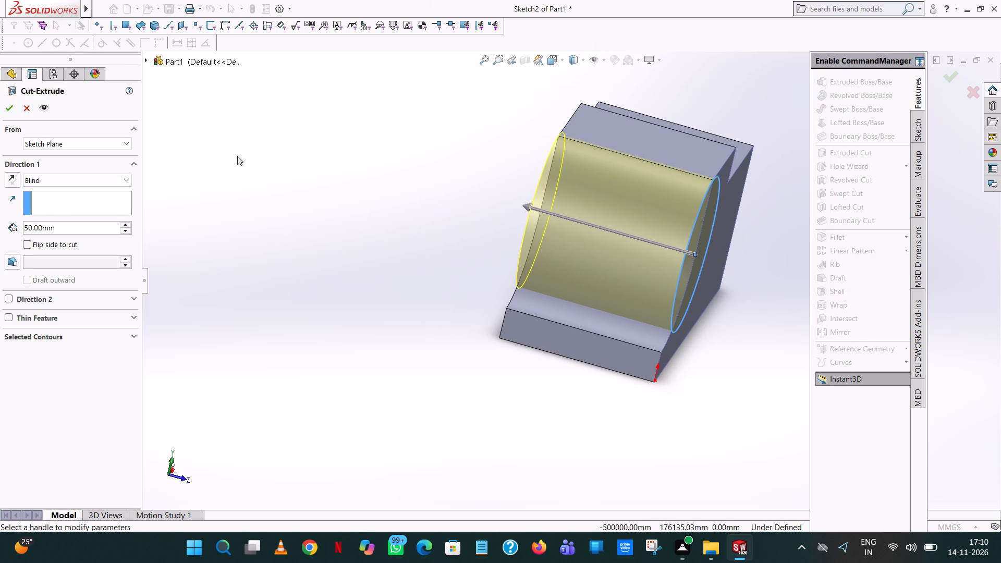
click(2, 109)
click(278, 193)
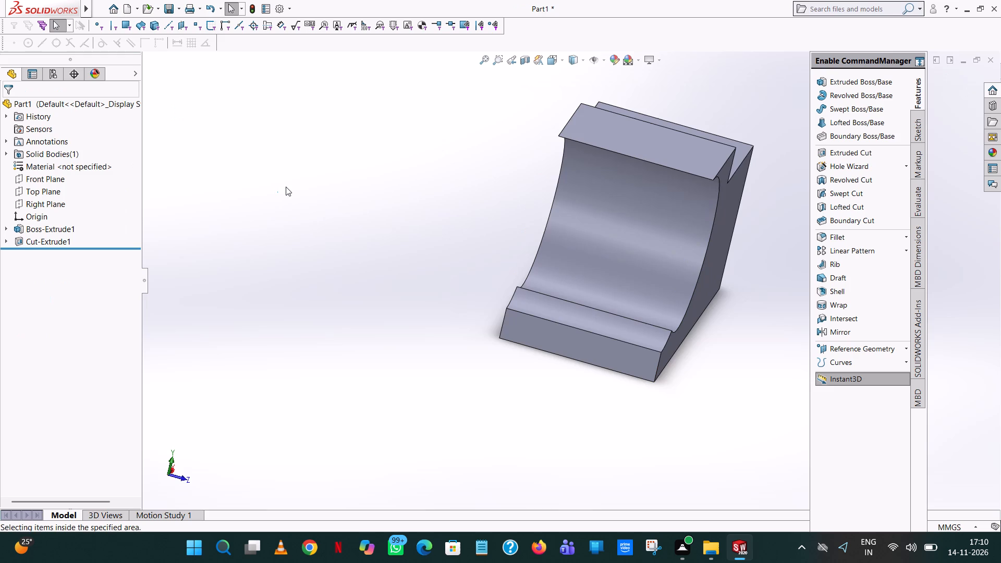
Examine the circular cutout and the remaining lip of the block from several angles.
middle_drag(318, 217, 204, 173)
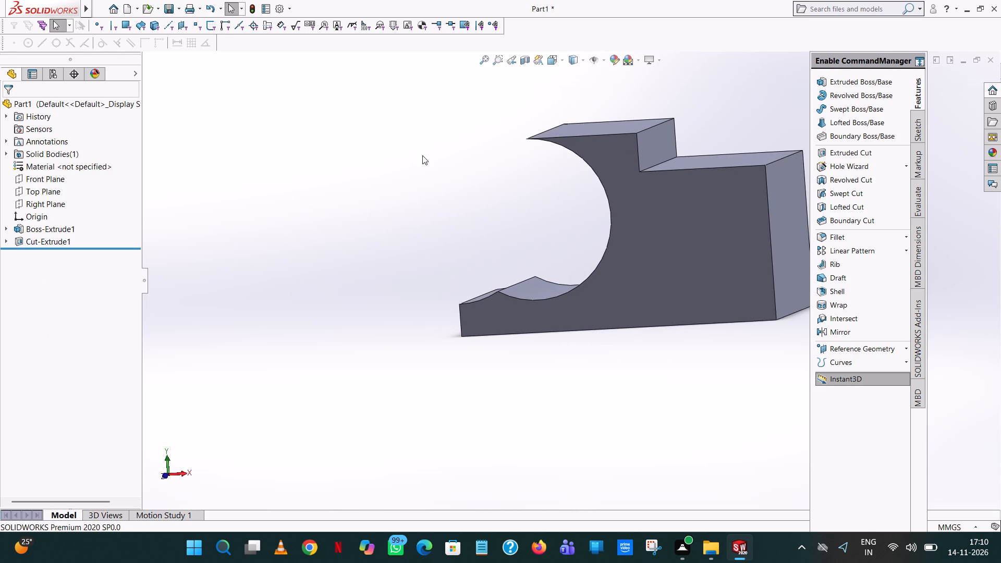
middle_drag(478, 227, 500, 209)
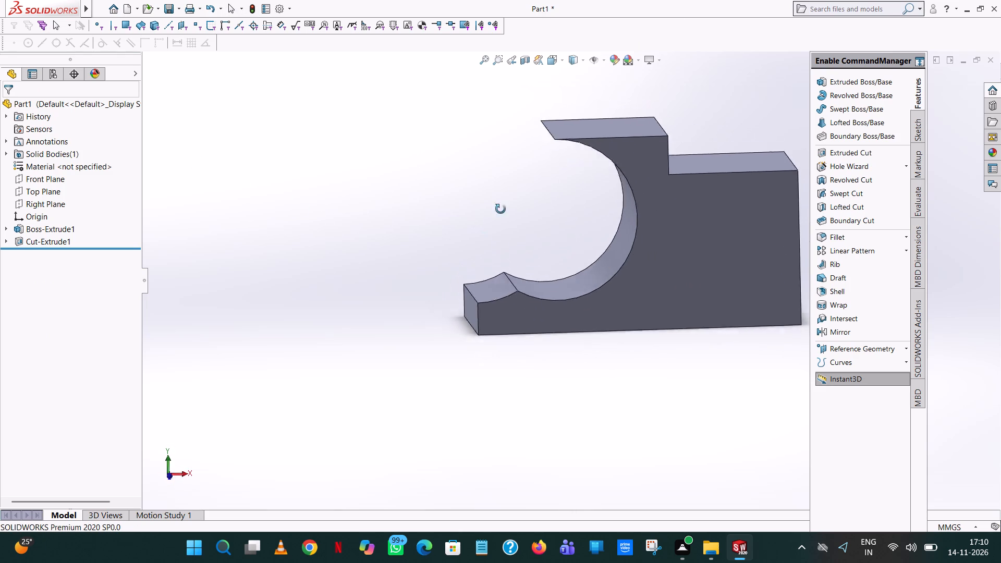
middle_drag(500, 209, 493, 234)
scroll(493, 234, up, 2)
scroll(564, 303, down, 2)
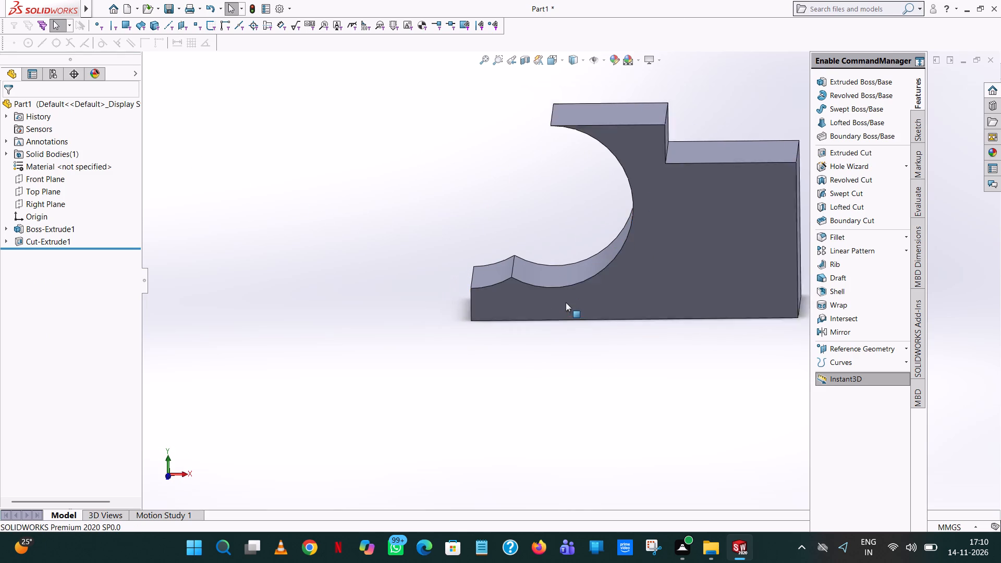
scroll(566, 302, down, 2)
middle_drag(563, 287, 557, 262)
scroll(553, 258, up, 1)
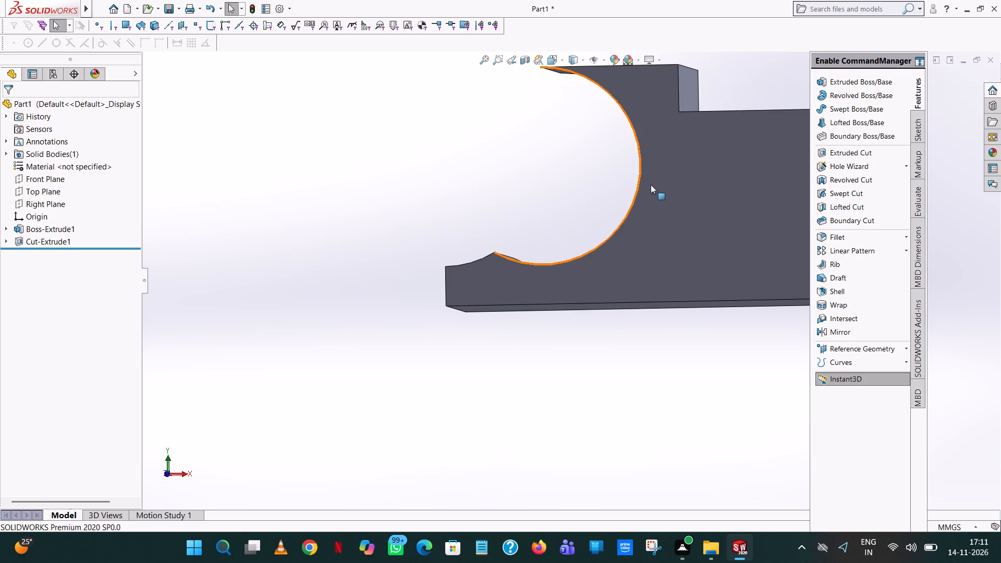
Start an Extruded Boss/Base sketch on the block's front stepped-profile face.
click(846, 82)
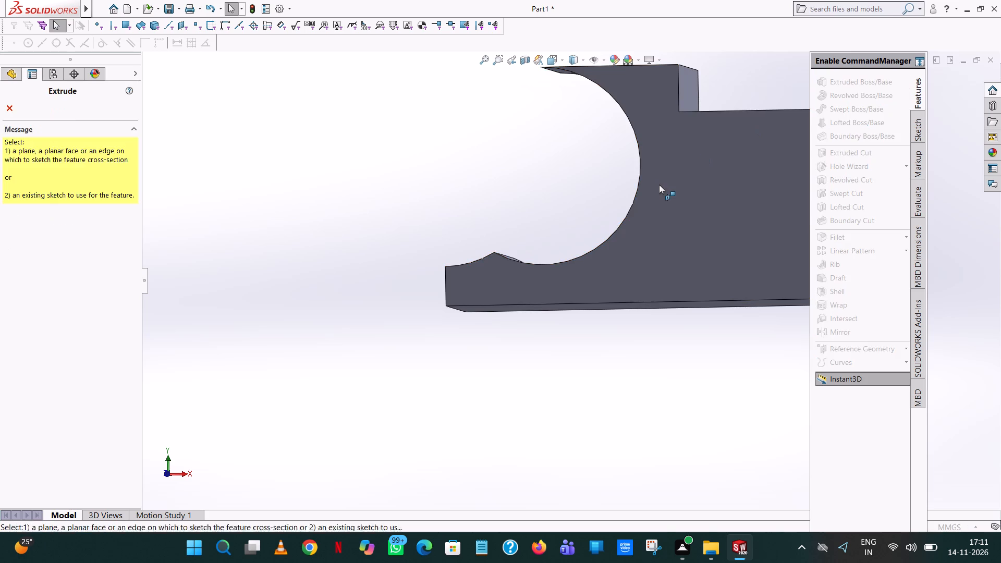
click(659, 185)
scroll(657, 186, up, 1)
middle_drag(657, 186, 661, 213)
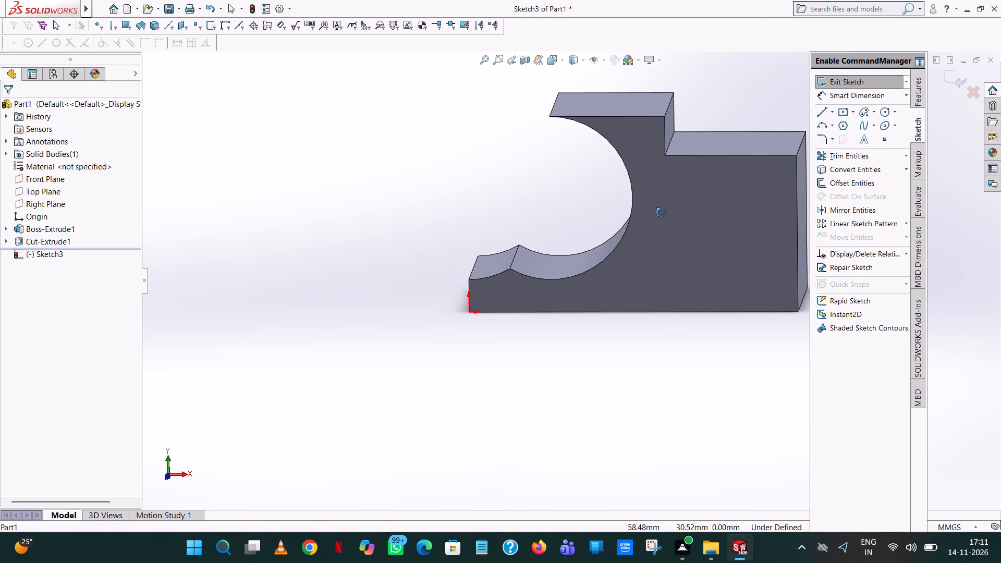
middle_drag(661, 213, 670, 248)
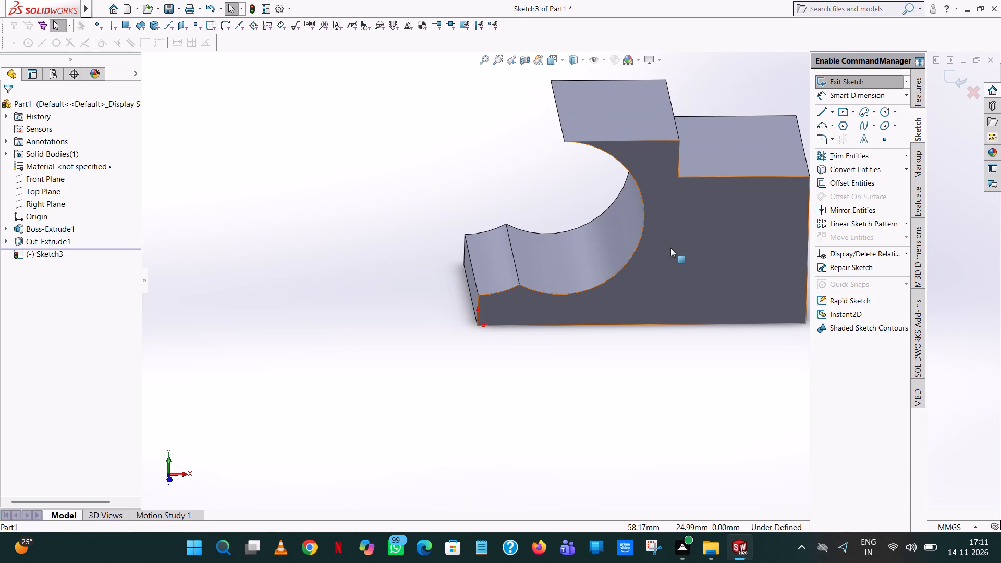
middle_click(670, 248)
middle_click(670, 248)
middle_click(670, 248)
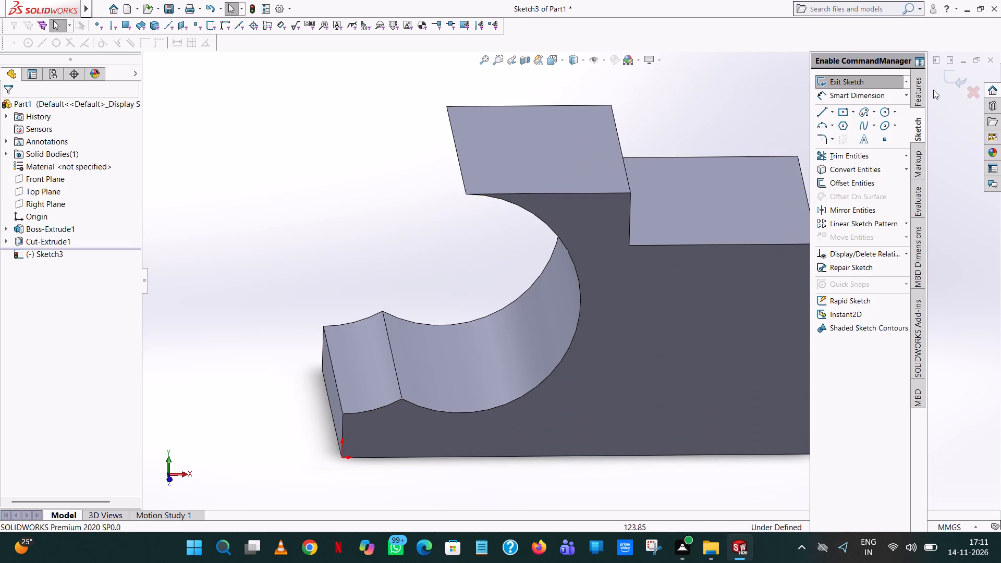
View the sketch plane normal and sketch a circle of radius 5 mm centred on the circular cutout edge's deepest quadrant point.
click(887, 112)
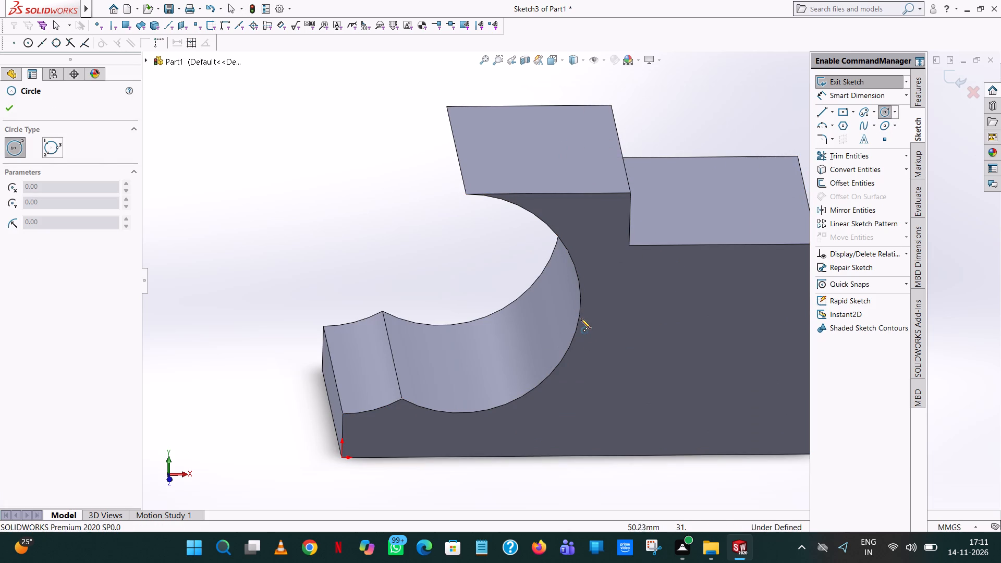
click(561, 61)
click(609, 113)
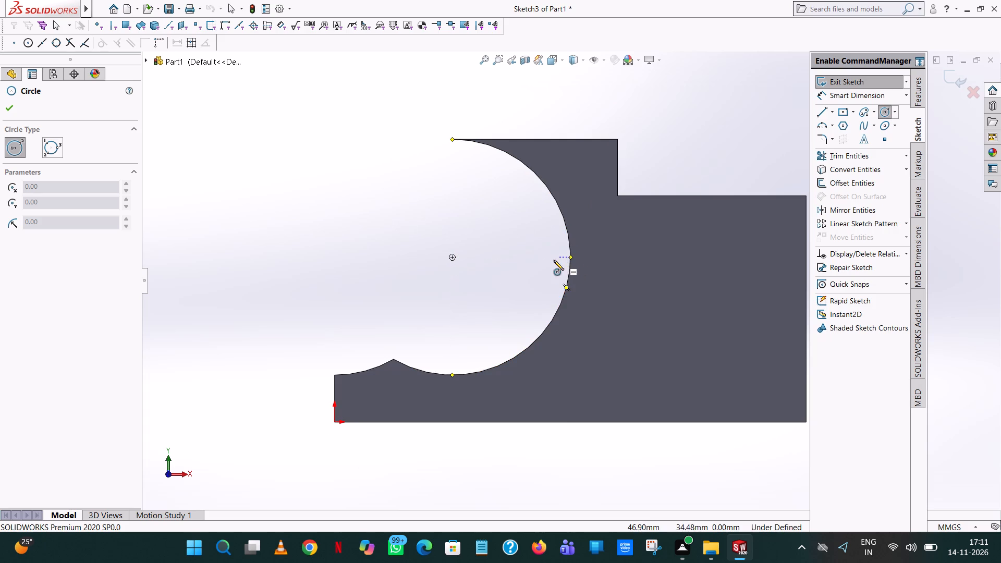
click(569, 258)
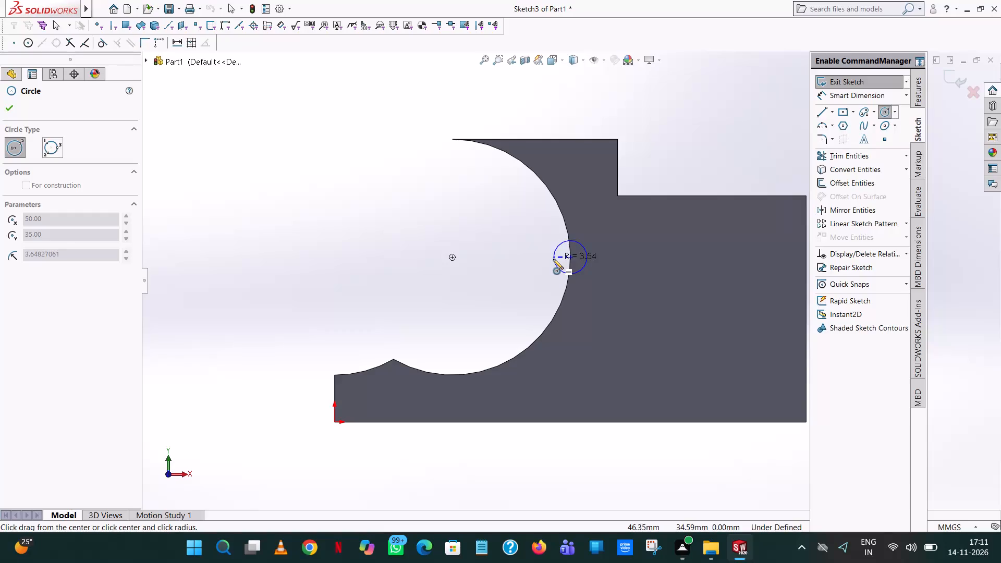
click(553, 259)
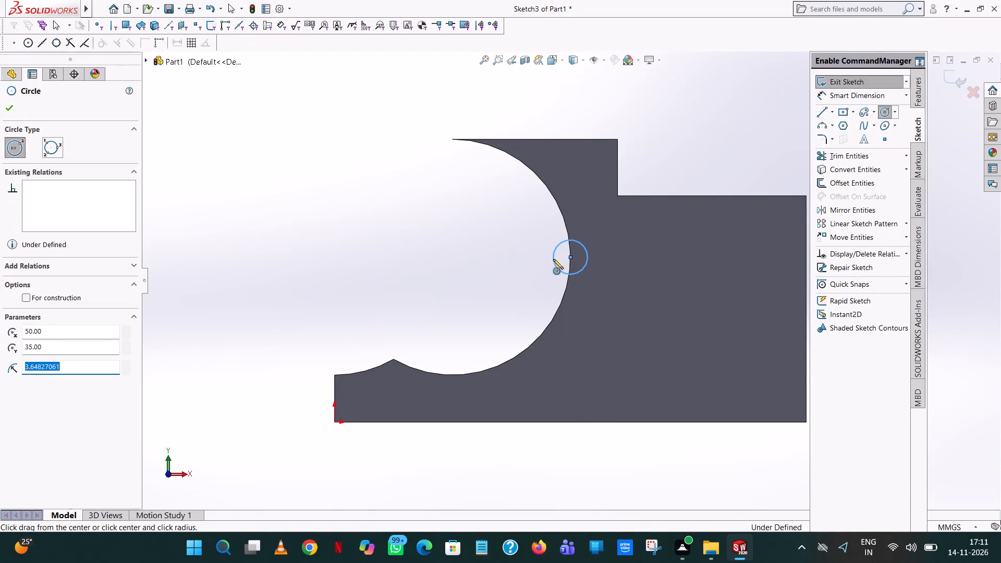
key(5)
key(Return)
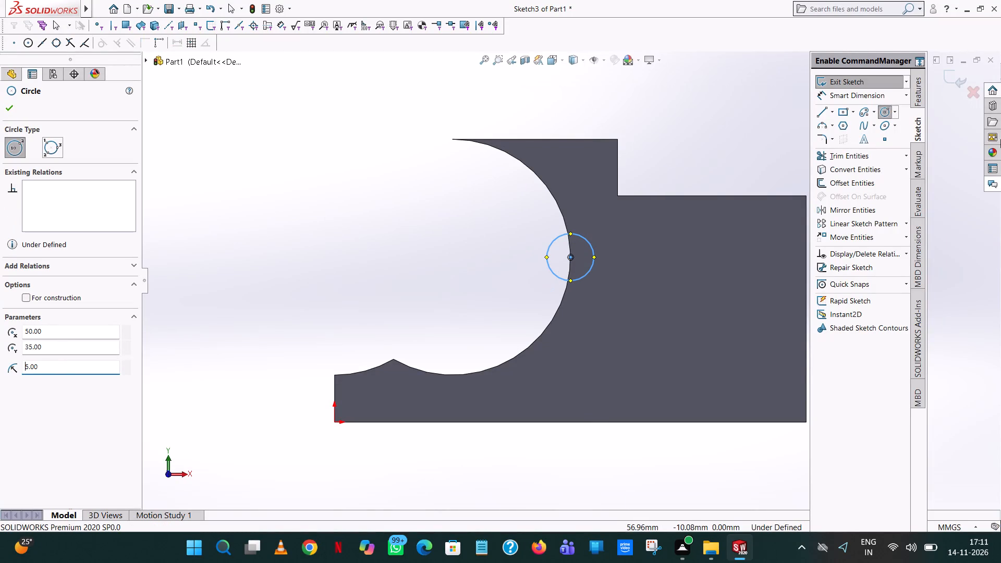
click(6, 105)
click(373, 201)
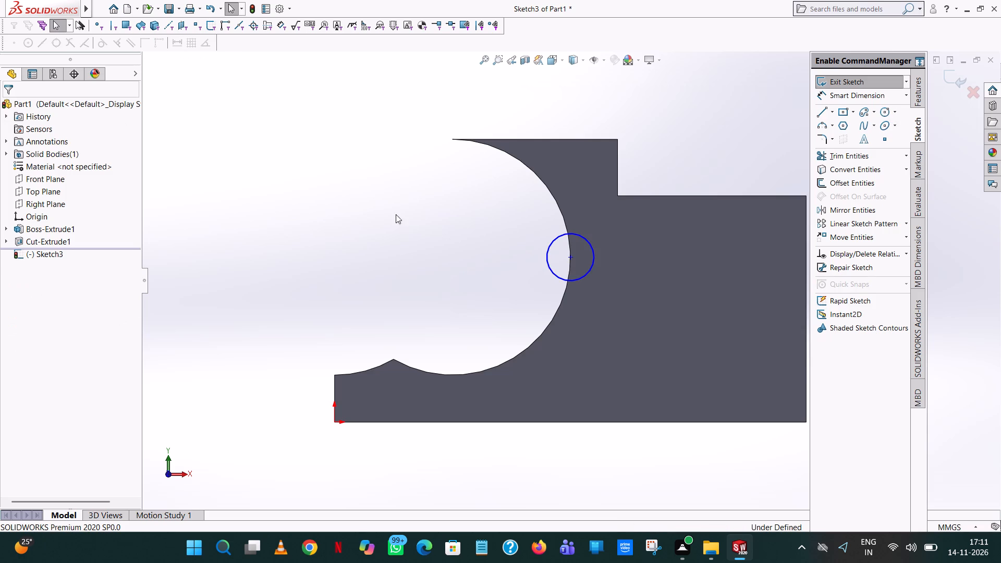
Dimension the small circle's diameter.
click(840, 100)
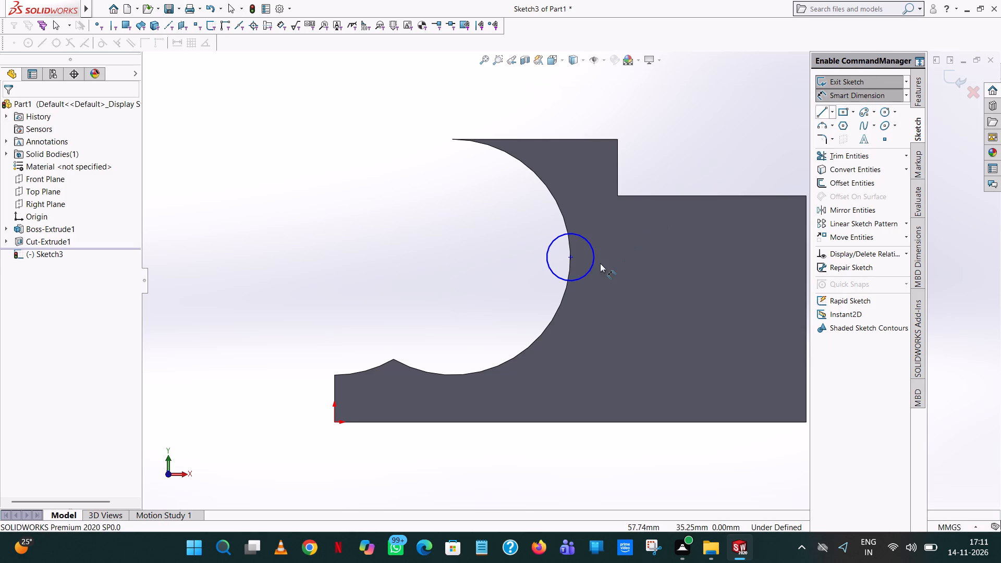
click(591, 266)
click(551, 391)
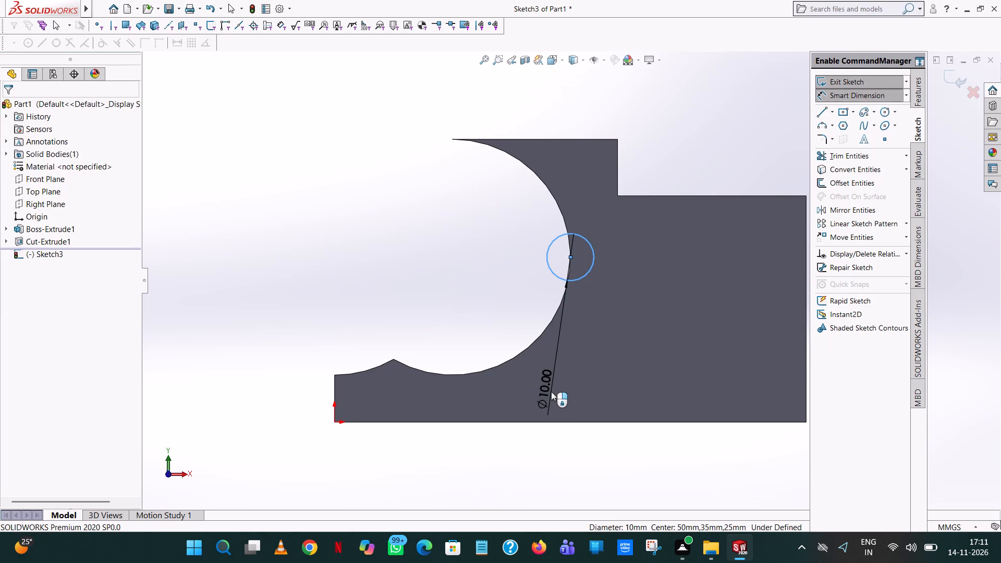
click(509, 372)
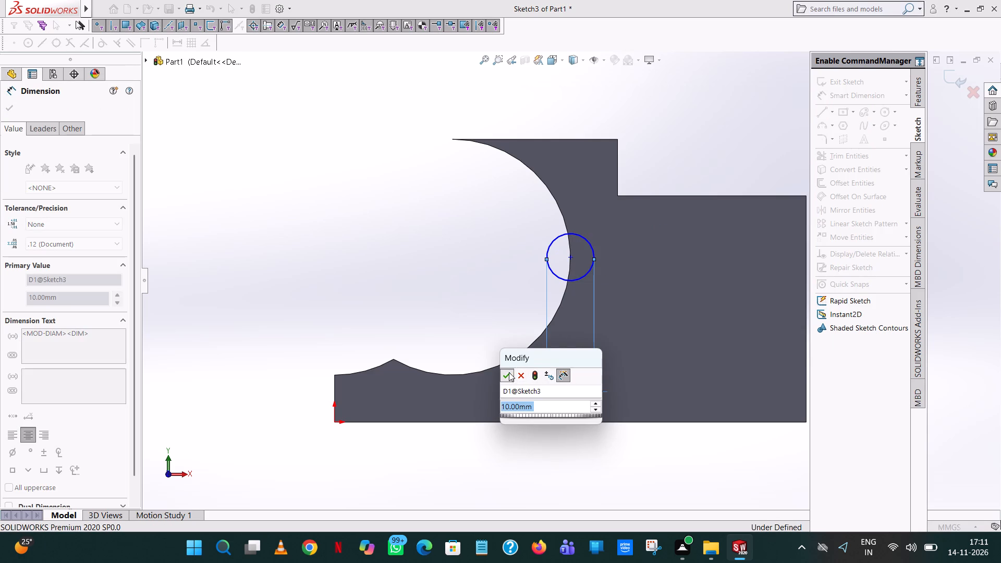
click(458, 245)
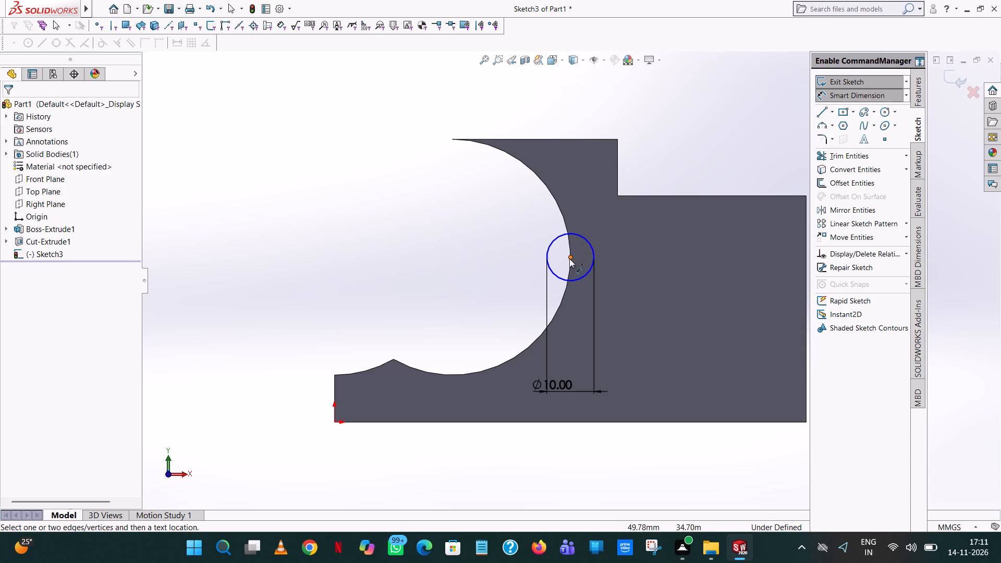
Dimension the vertical distance between the sketch origin and the small circle's centre.
click(570, 258)
click(334, 421)
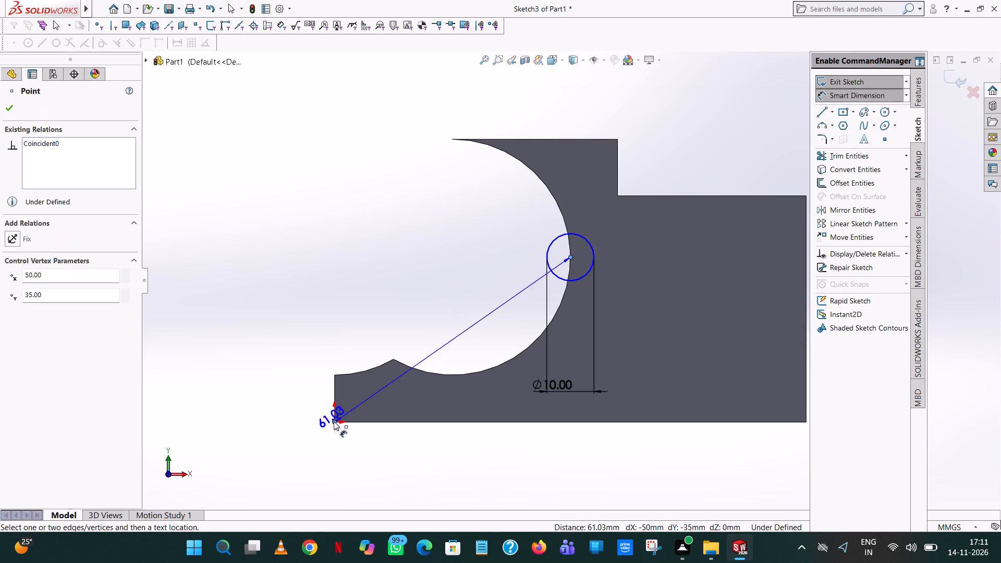
click(287, 317)
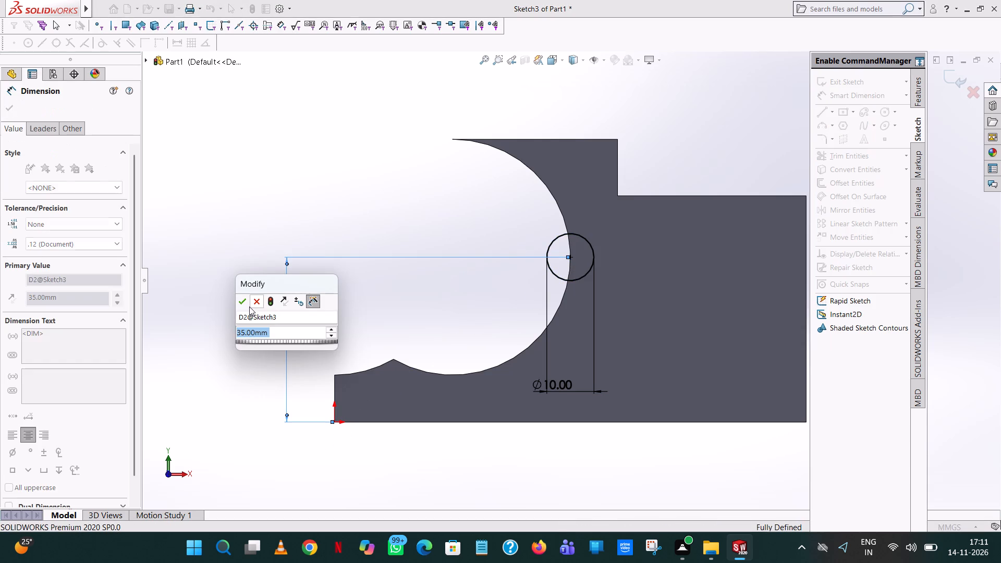
click(240, 300)
click(330, 188)
Extrude the small circle as a merged Blind boss with 50 mm depth, reversed to run along the cutout through the block.
click(679, 126)
scroll(676, 127, up, 1)
middle_drag(676, 140, 676, 148)
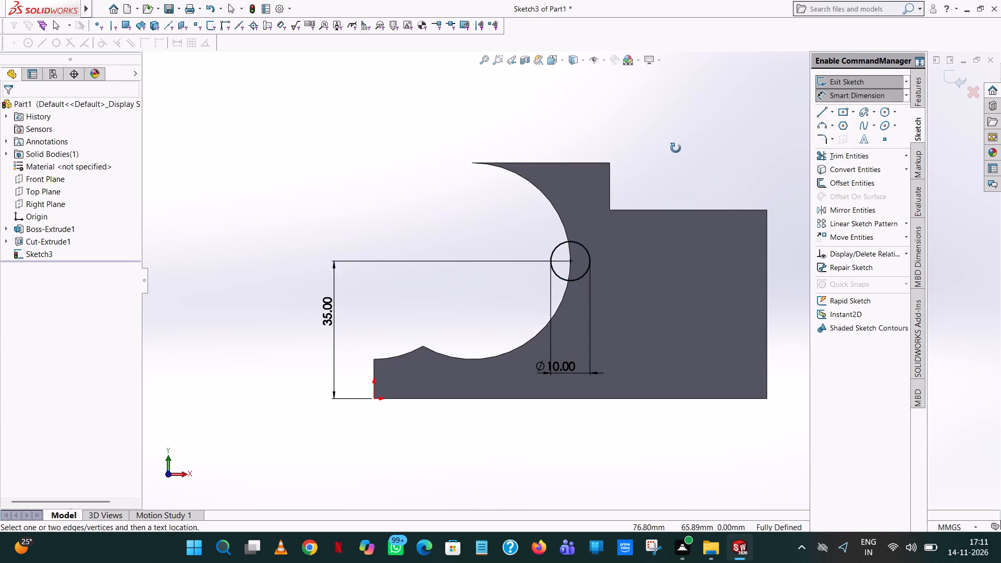
middle_drag(676, 148, 676, 299)
click(923, 101)
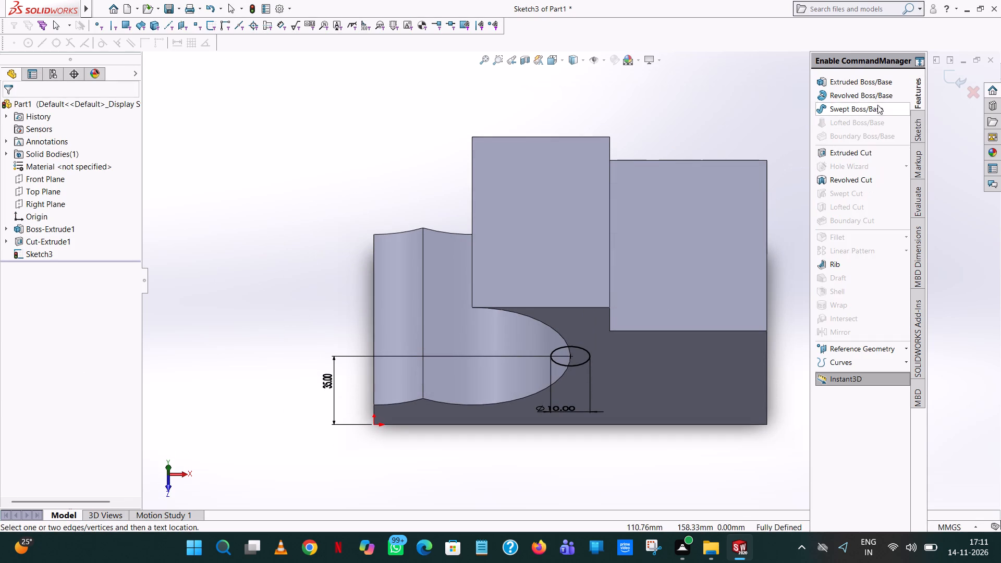
click(835, 83)
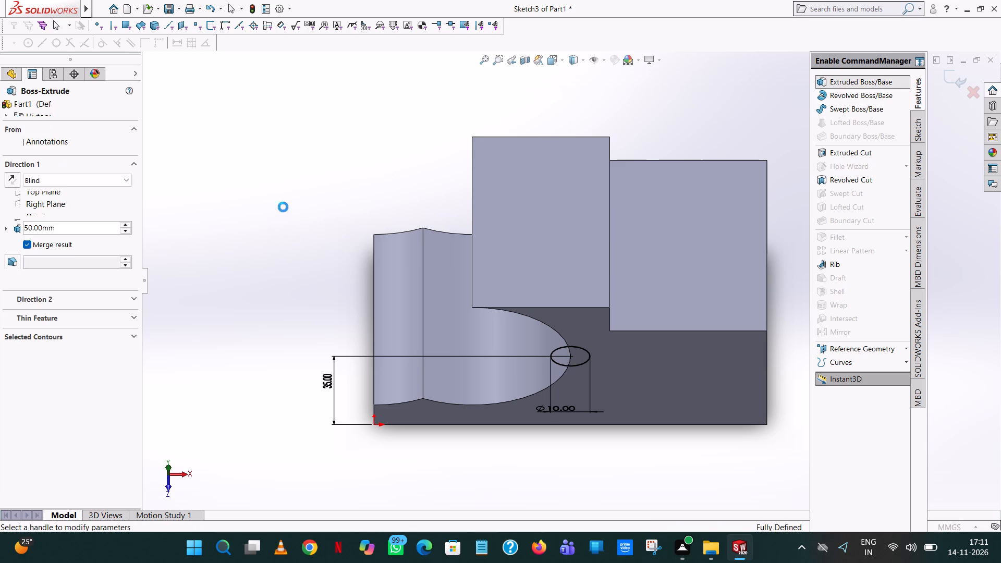
middle_drag(311, 201, 356, 242)
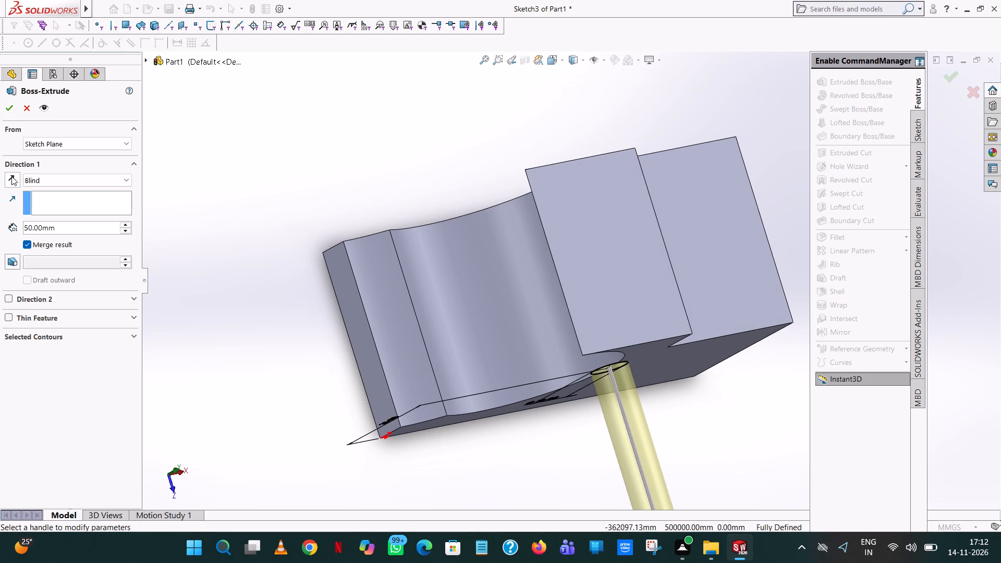
click(10, 176)
scroll(514, 333, up, 1)
middle_drag(514, 333, 504, 274)
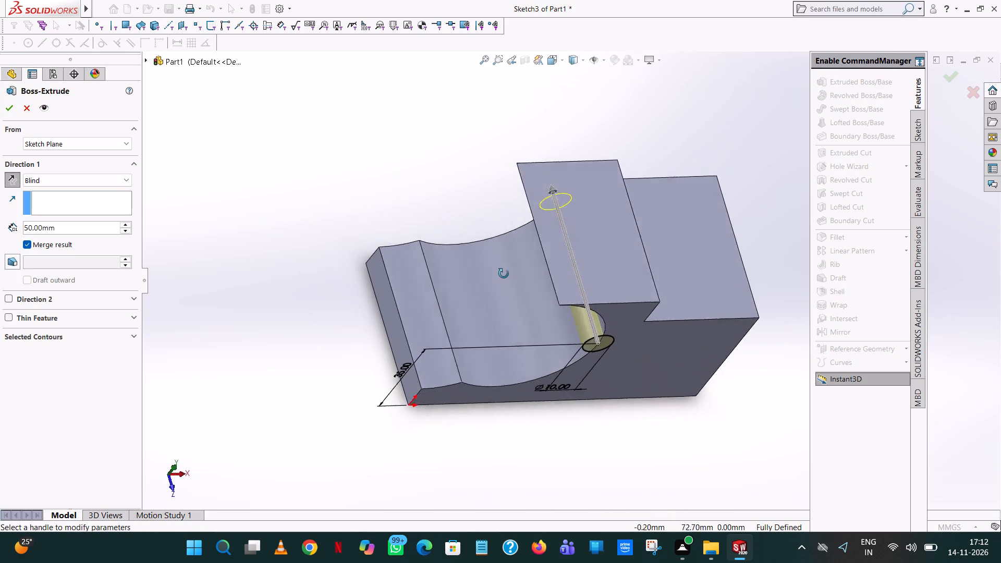
middle_drag(504, 274, 552, 358)
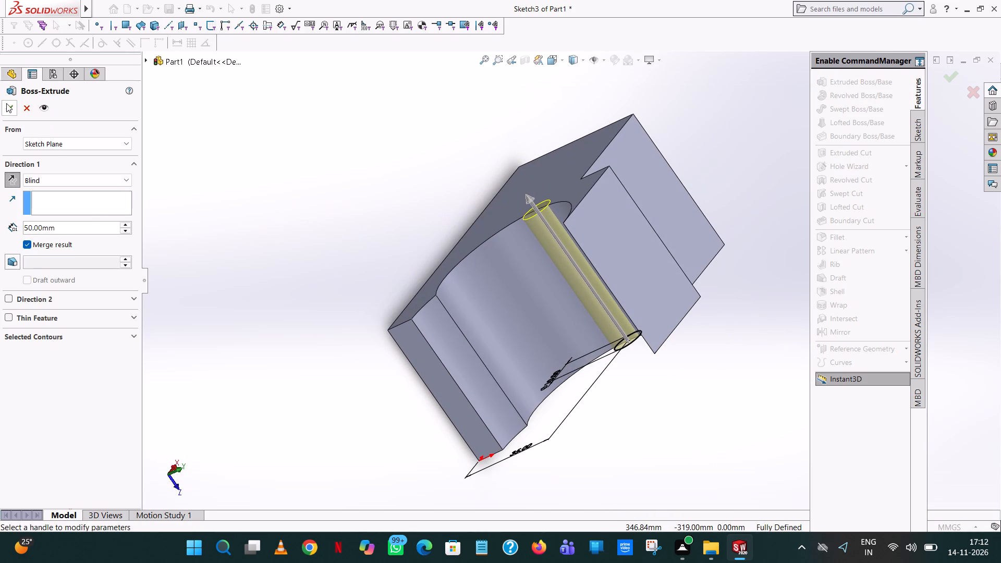
click(7, 102)
click(348, 202)
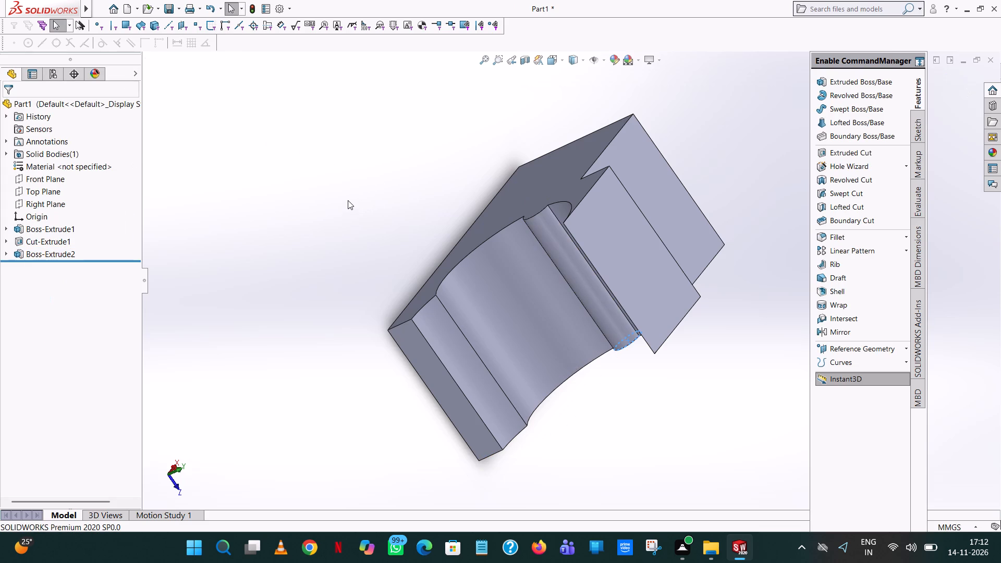
Examine the rounded rib inside the circular cutout from several sides of the block.
middle_drag(347, 203, 247, 17)
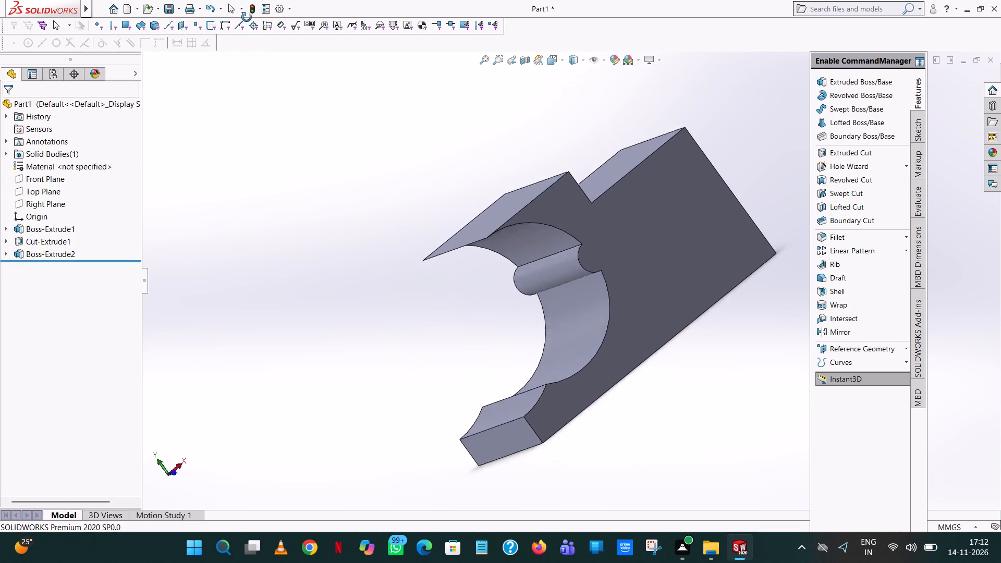
middle_drag(247, 17, 243, 100)
scroll(251, 101, up, 1)
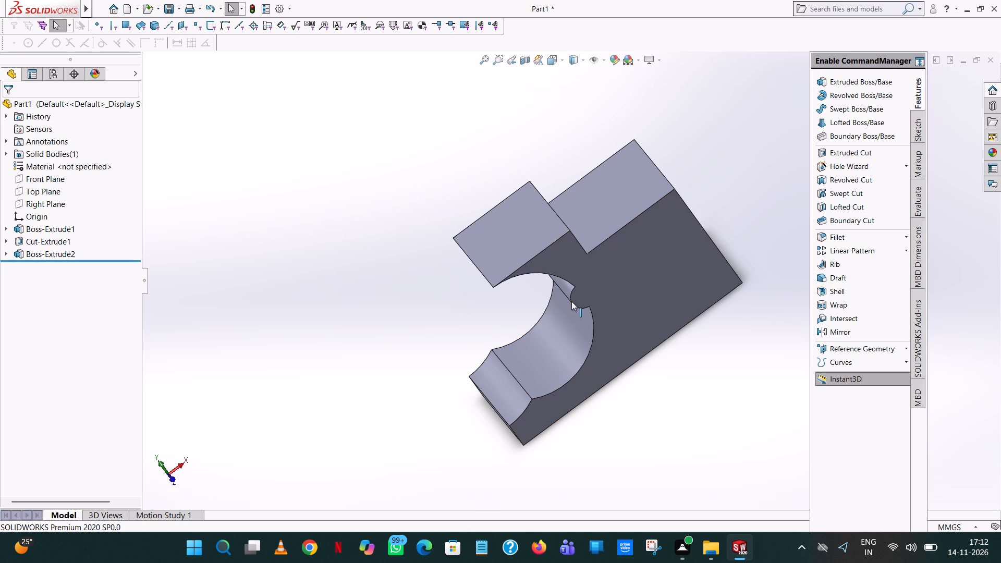
scroll(595, 271, up, 2)
middle_drag(596, 269, 642, 216)
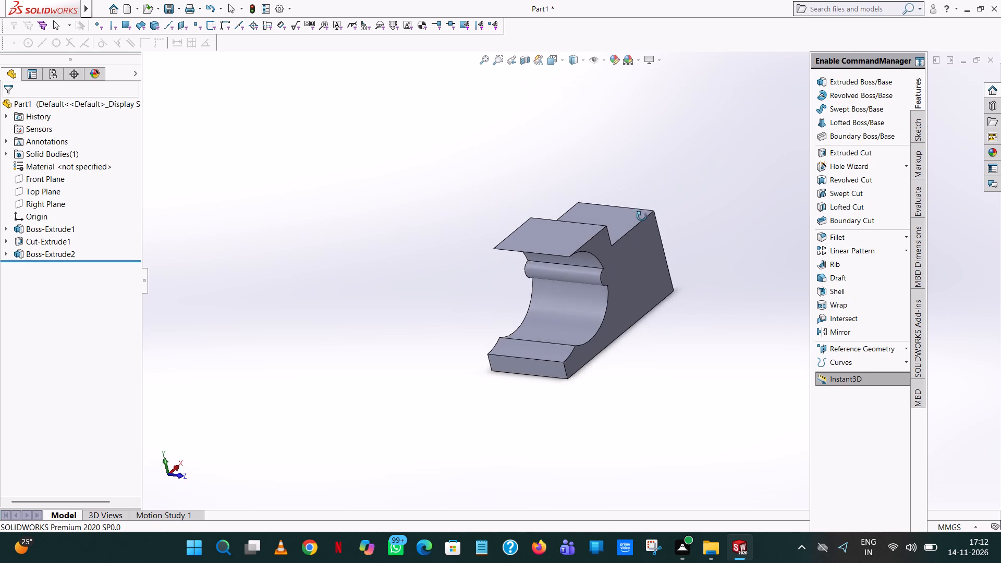
middle_drag(642, 216, 753, 228)
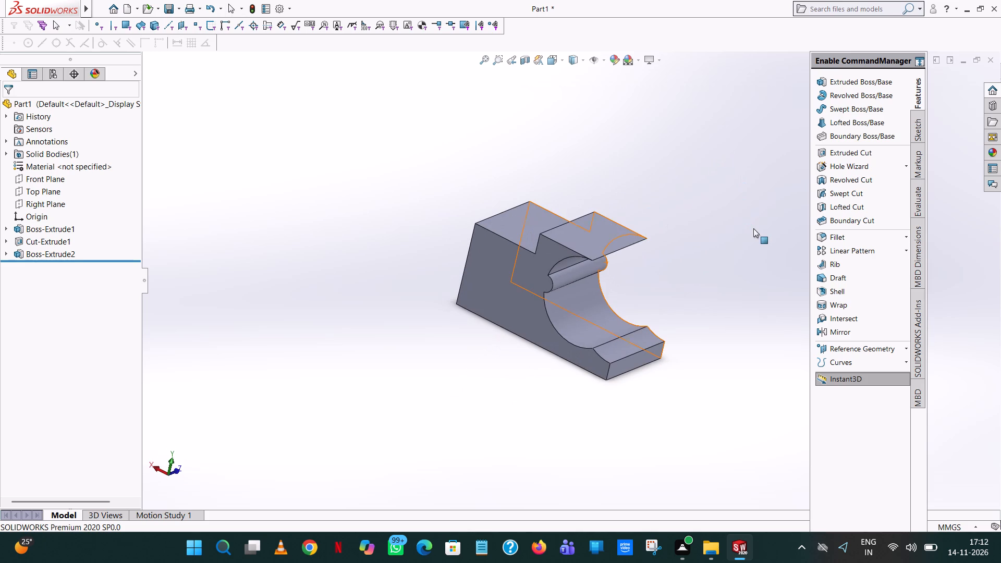
Start an extruded-cut sketch on the block's flat profile face and view that face straight on.
middle_drag(721, 236, 543, 270)
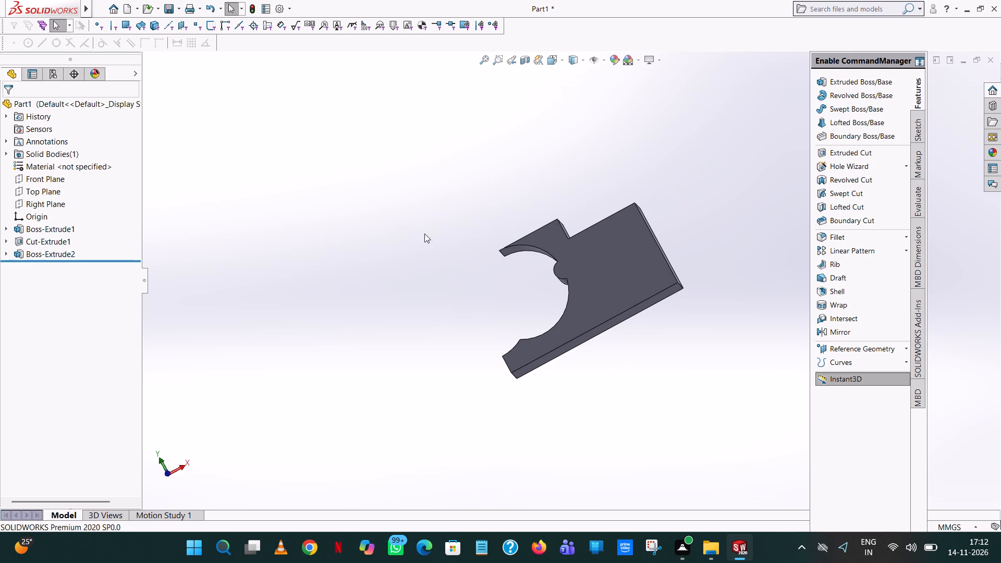
click(840, 151)
click(645, 271)
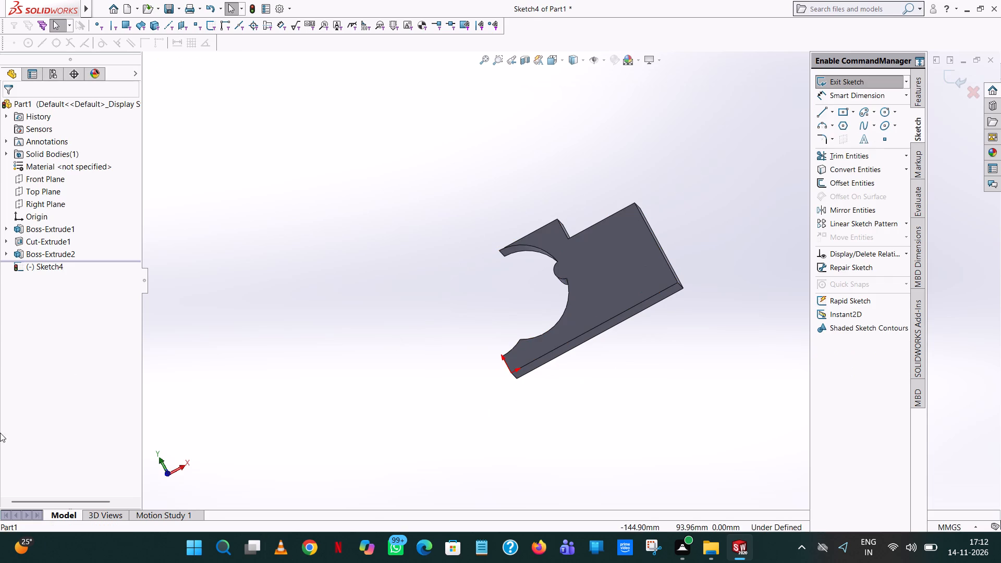
click(560, 62)
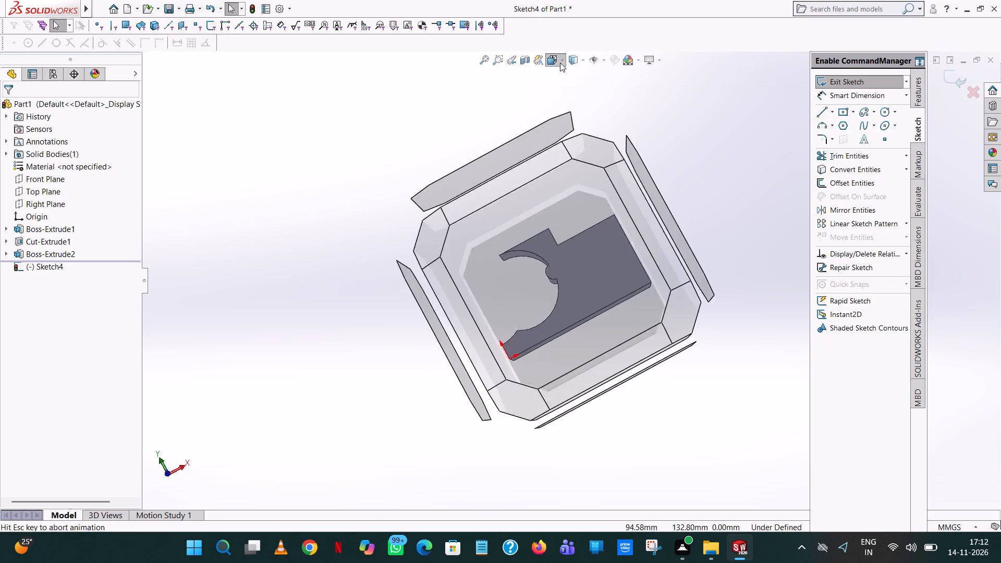
click(616, 119)
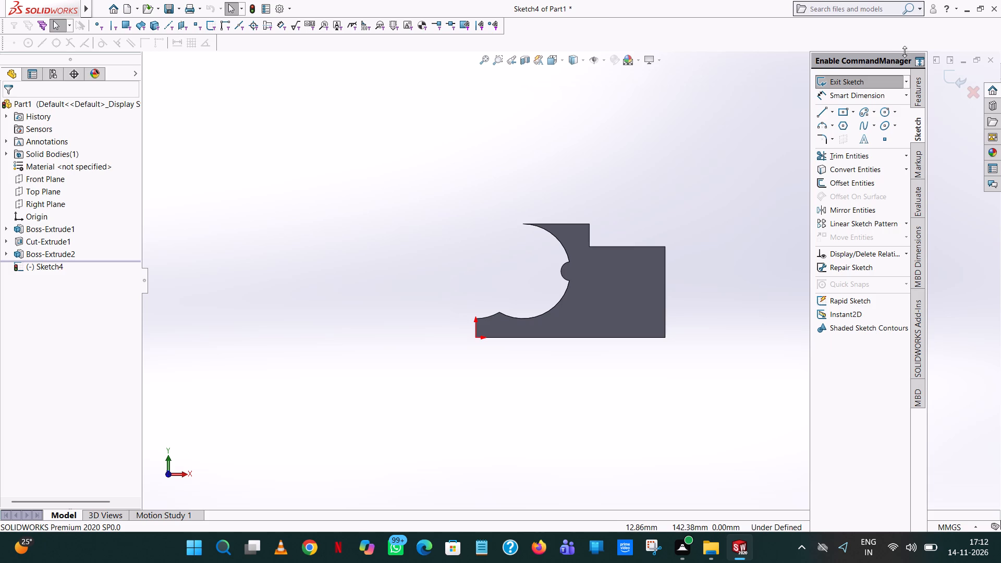
Sketch a 15 mm line along the block's bottom edge, from the corner farthest from the cutout's open side.
click(821, 114)
scroll(647, 334, down, 6)
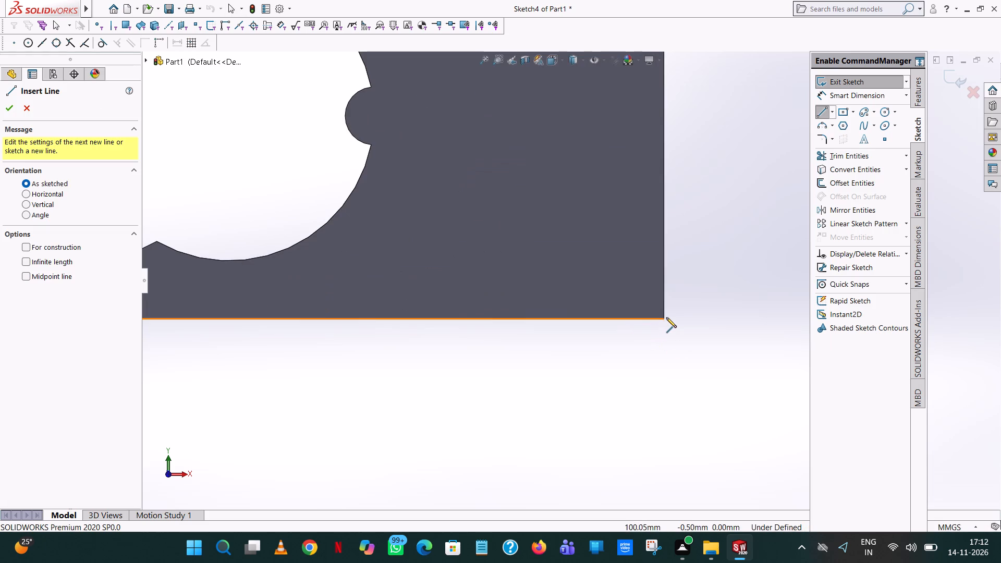
click(662, 319)
click(519, 319)
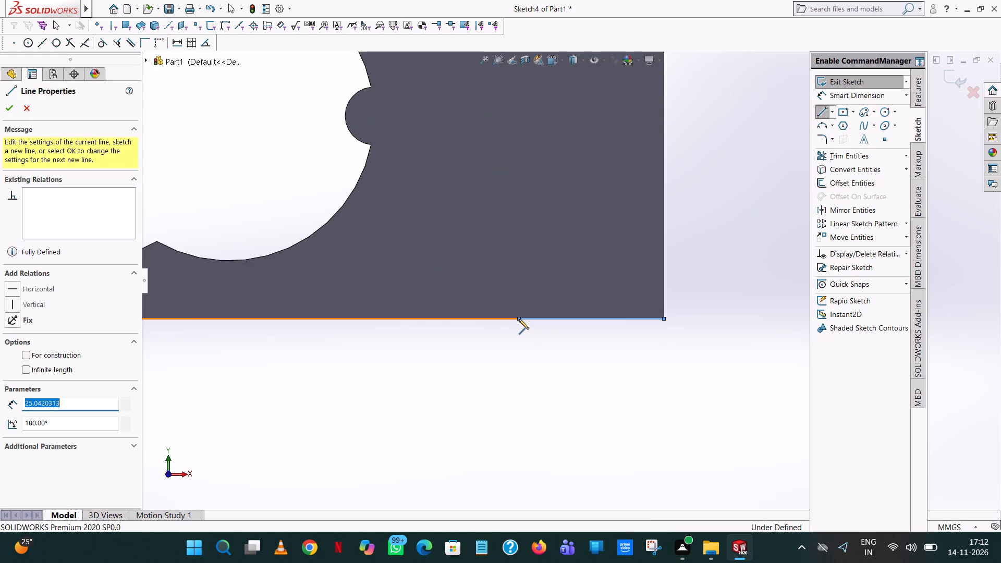
text(15)
key(Return)
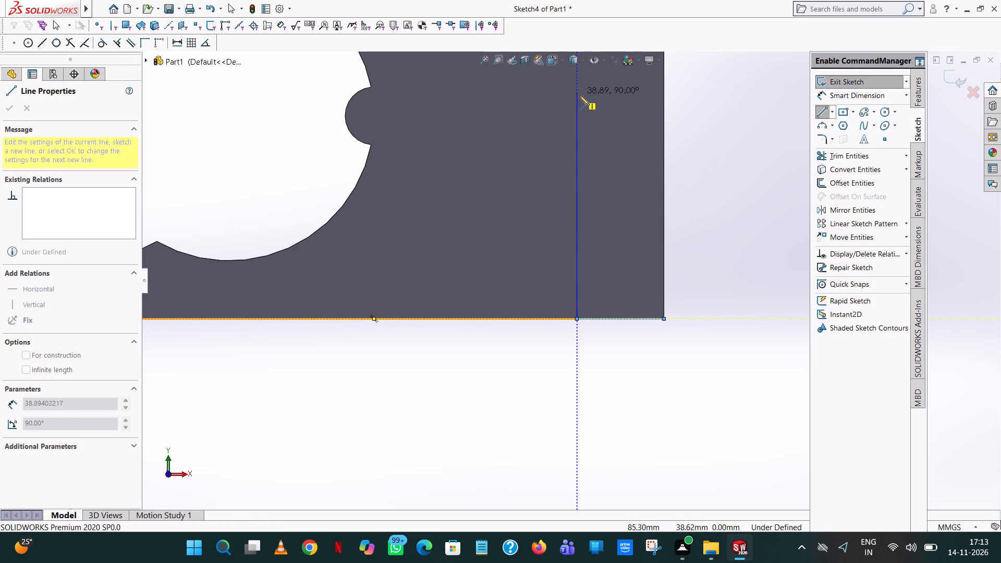
Sketch a line about 51 mm long from the 15 mm line's inner end up towards the cutout, angled at 135°.
click(326, 157)
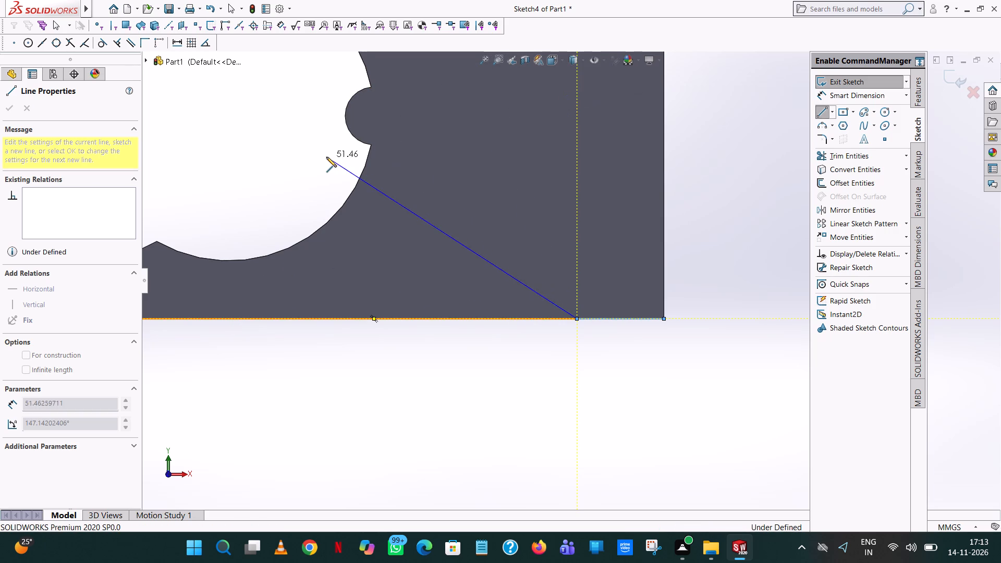
right_click(326, 157)
click(342, 164)
click(338, 161)
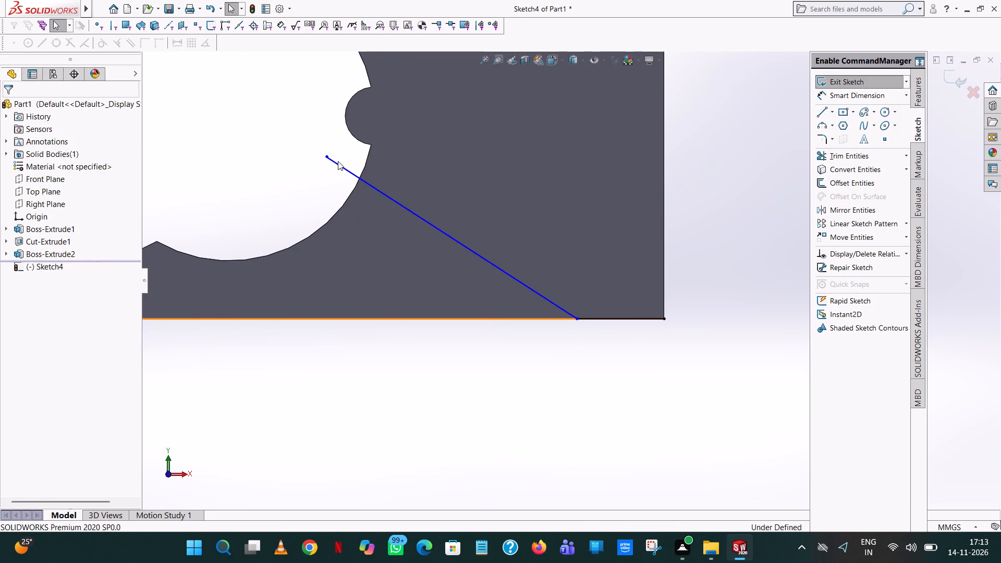
click(336, 162)
double_click(80, 373)
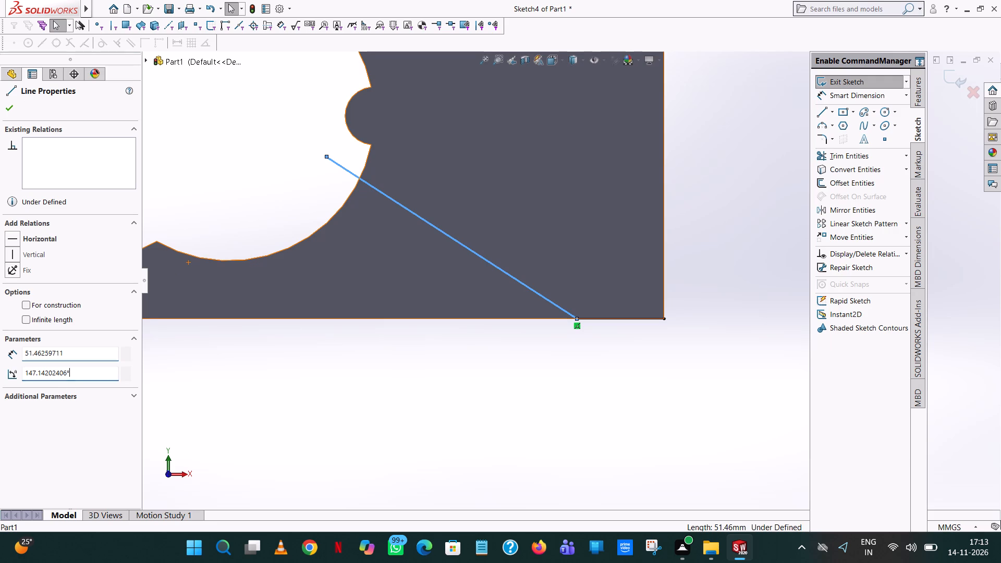
text(90+45)
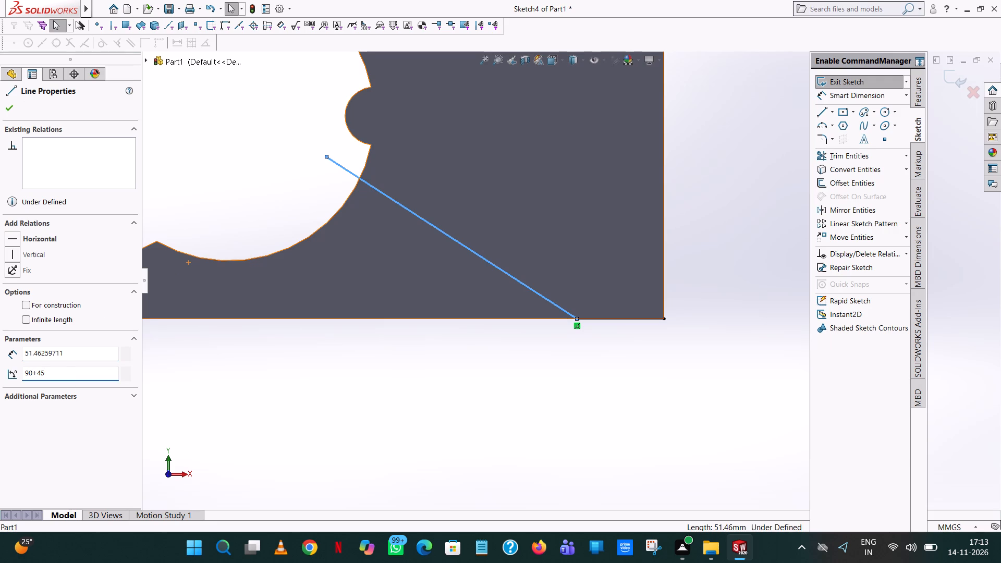
key(Return)
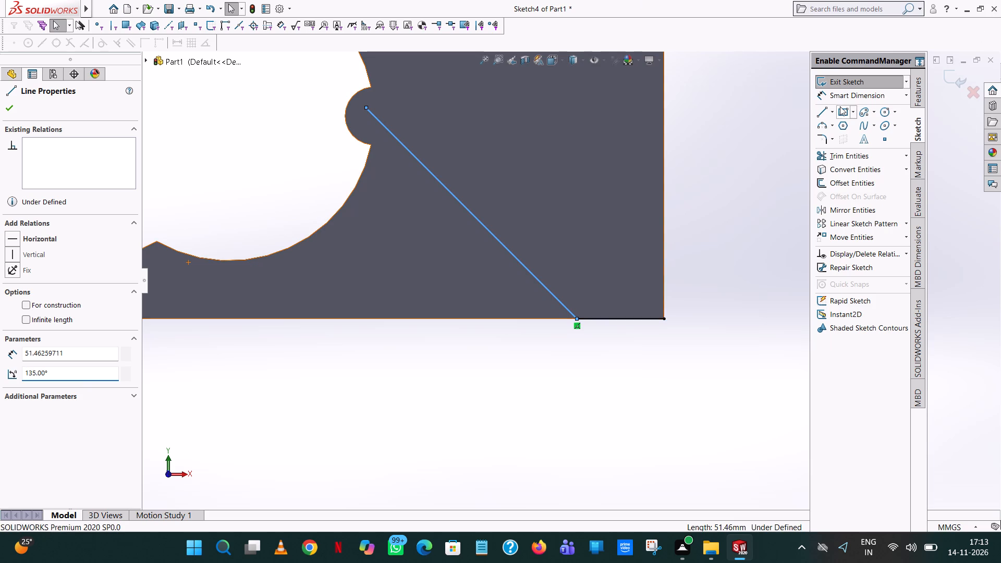
Sketch a horizontal line about 36 mm long on the bottom edge, continuing from the sloped line's lower end away from the corner.
click(820, 111)
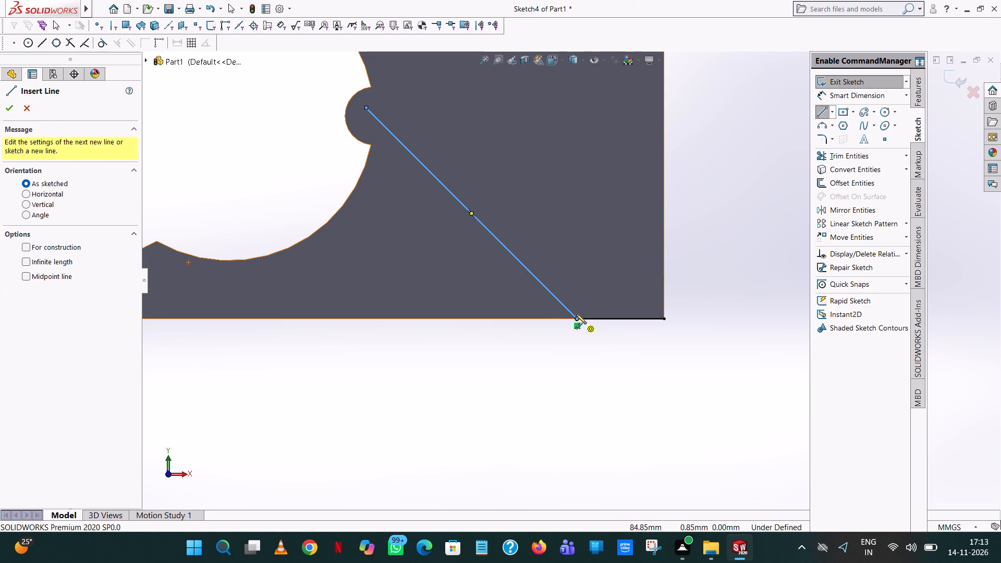
click(576, 320)
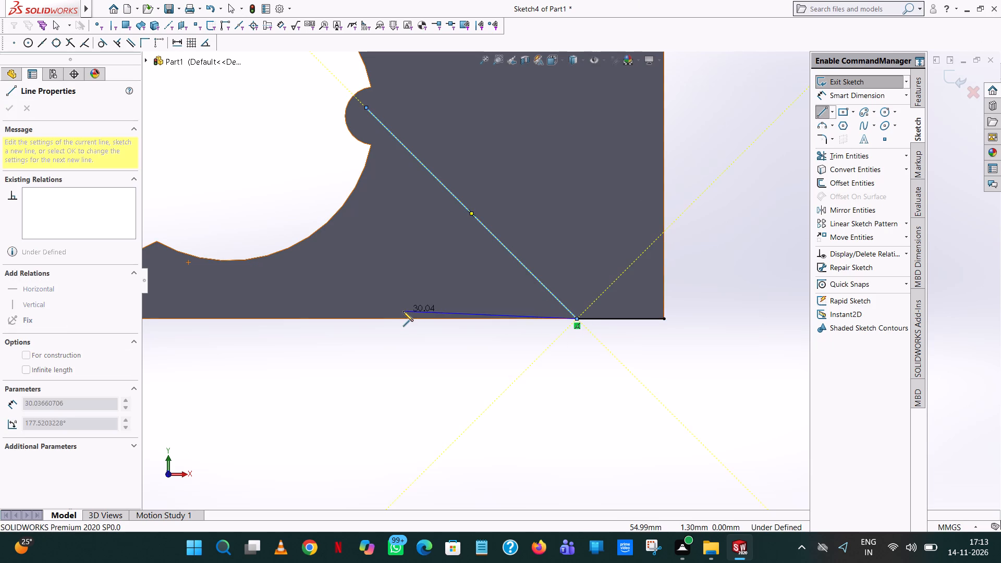
click(370, 317)
right_click(368, 317)
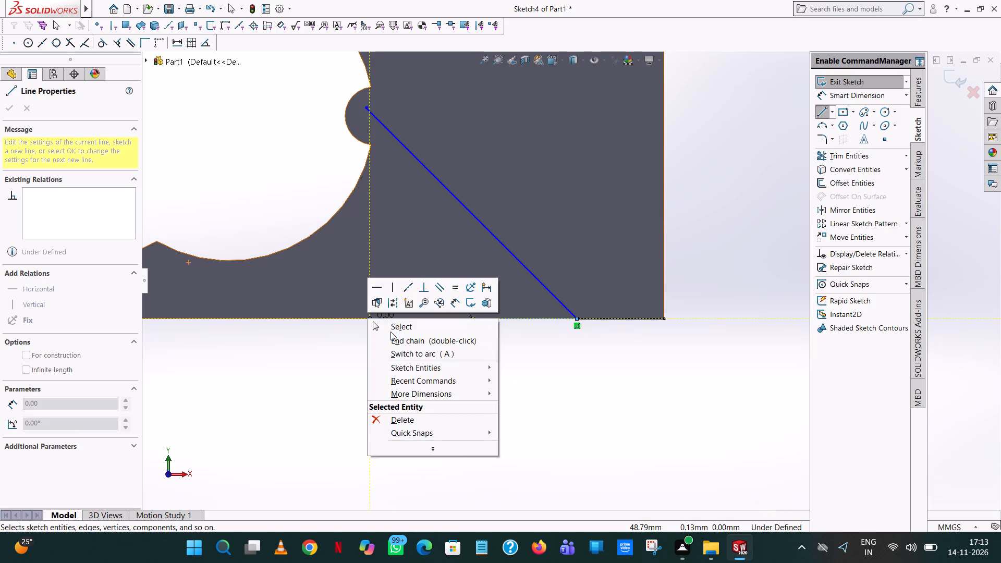
click(390, 332)
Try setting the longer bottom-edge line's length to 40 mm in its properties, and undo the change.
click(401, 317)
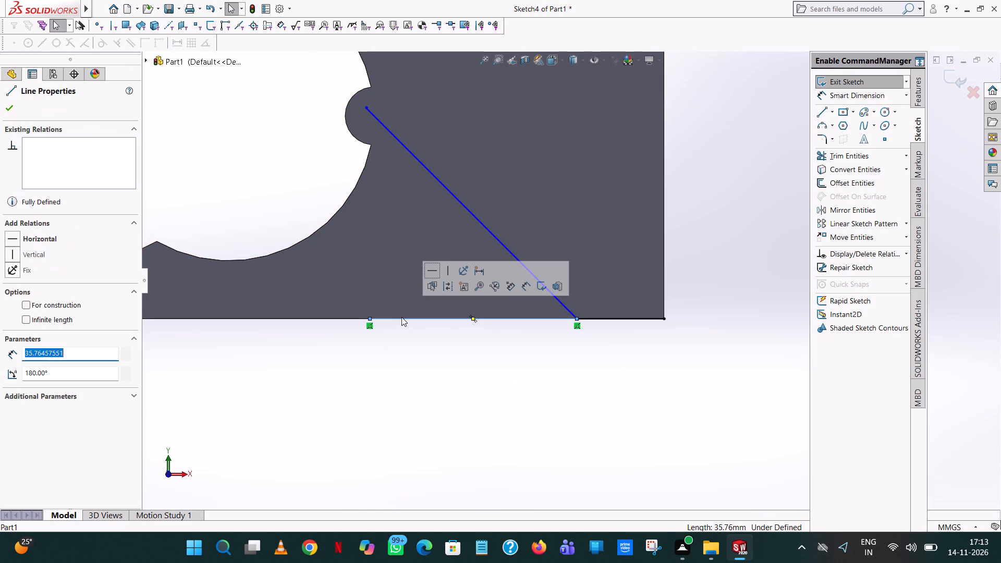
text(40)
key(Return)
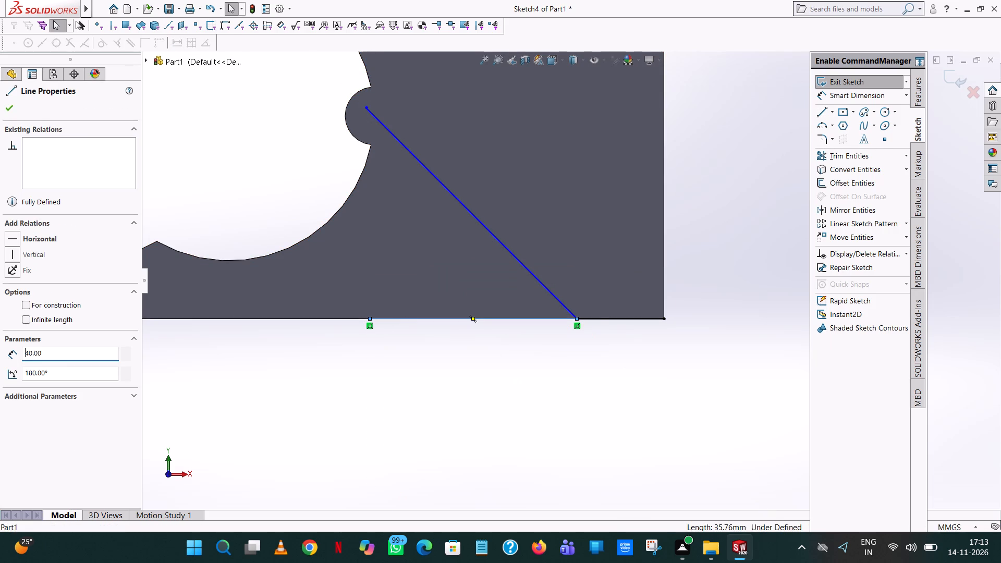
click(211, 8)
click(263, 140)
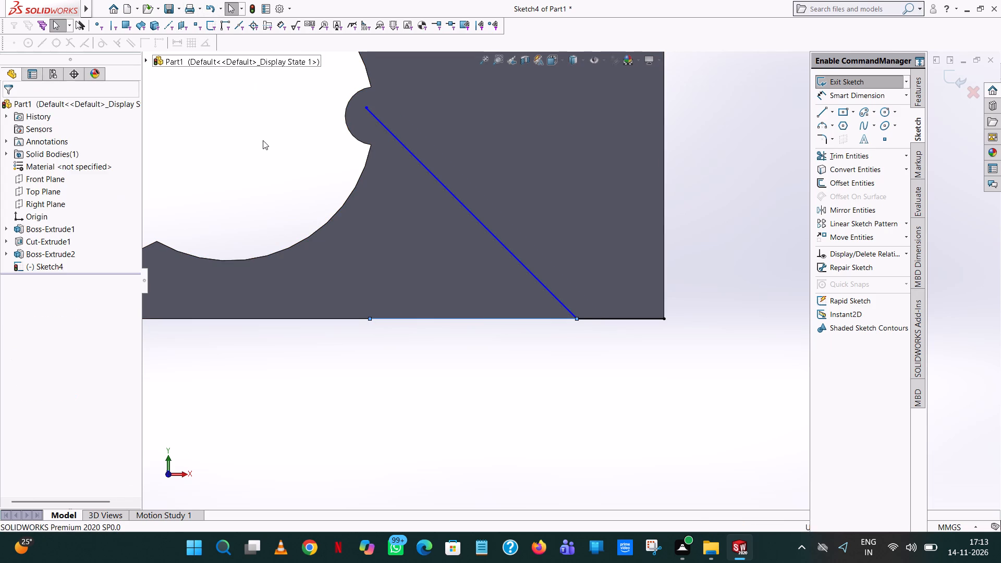
Dimension the length of the short bottom-edge line beside the block's corner.
click(856, 100)
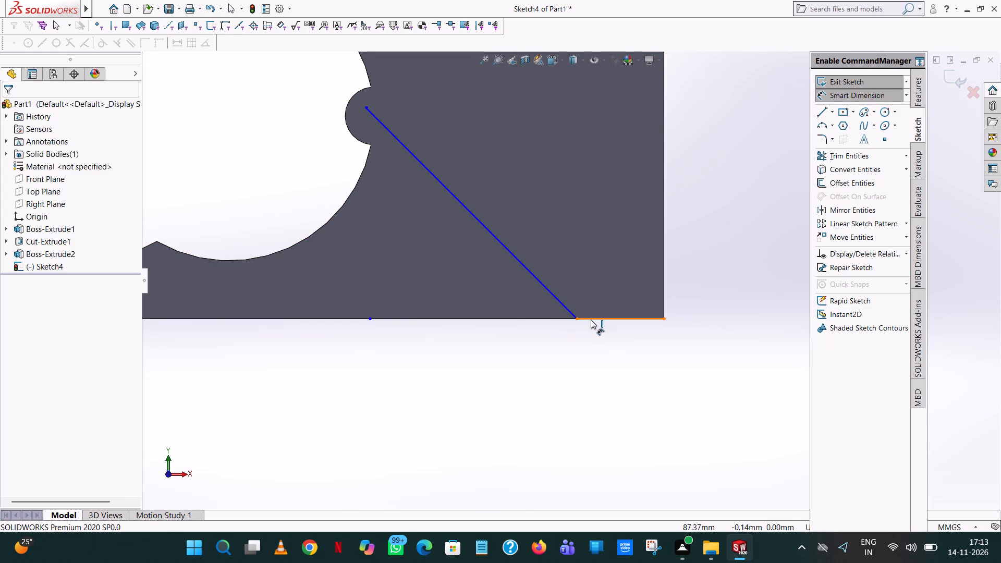
click(591, 320)
click(609, 351)
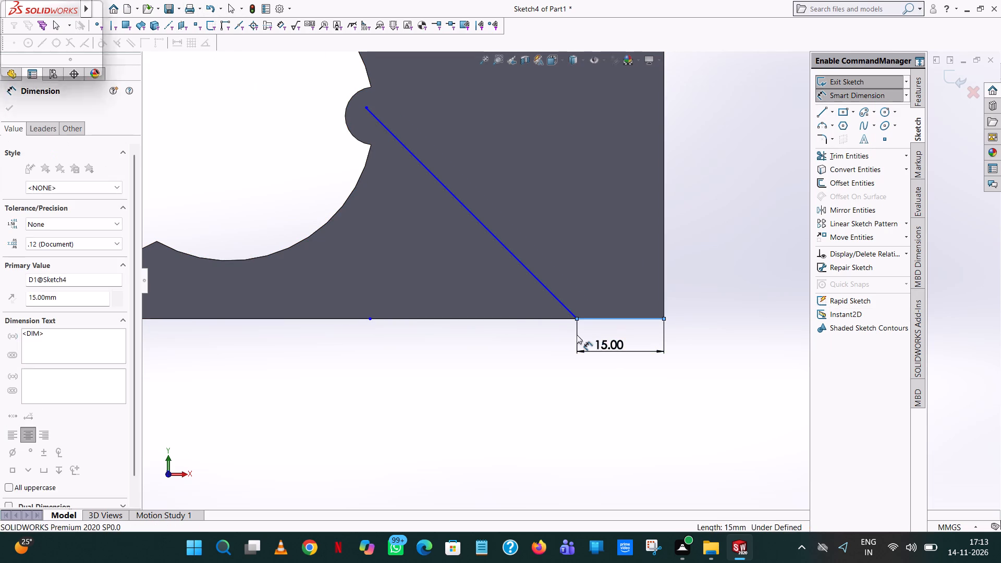
click(564, 335)
click(727, 216)
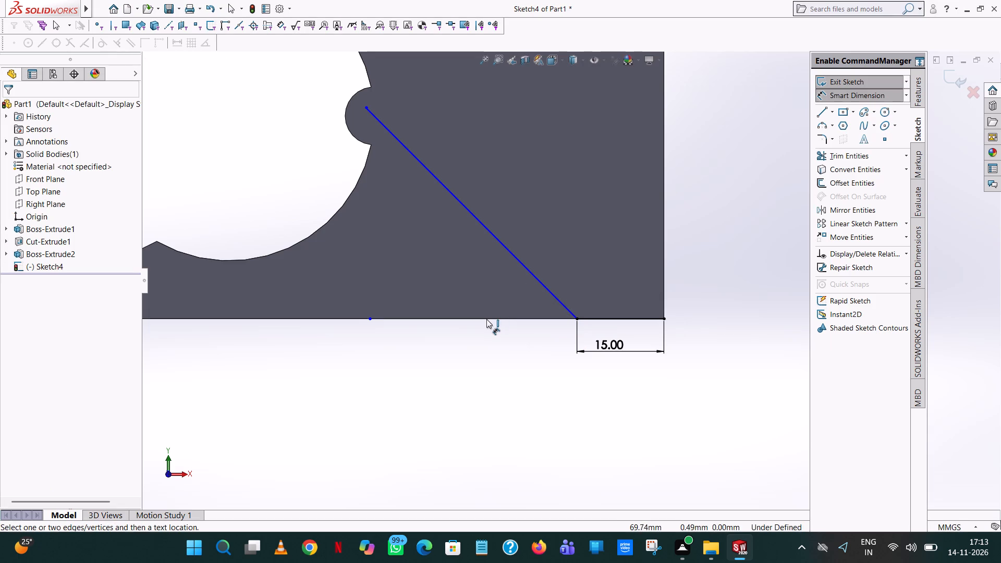
Dimension the longer bottom-edge line and set its length to 40 mm.
click(486, 319)
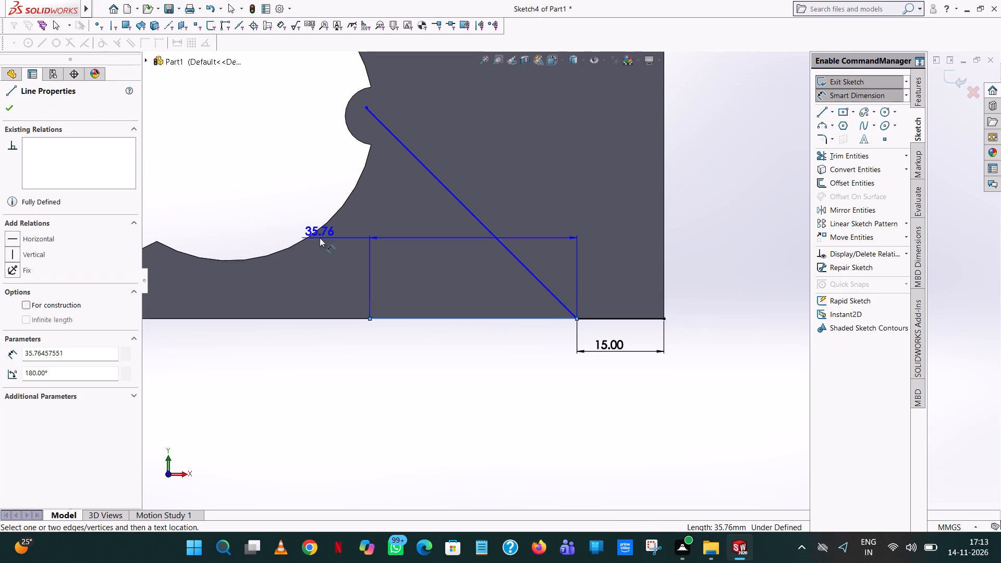
click(361, 377)
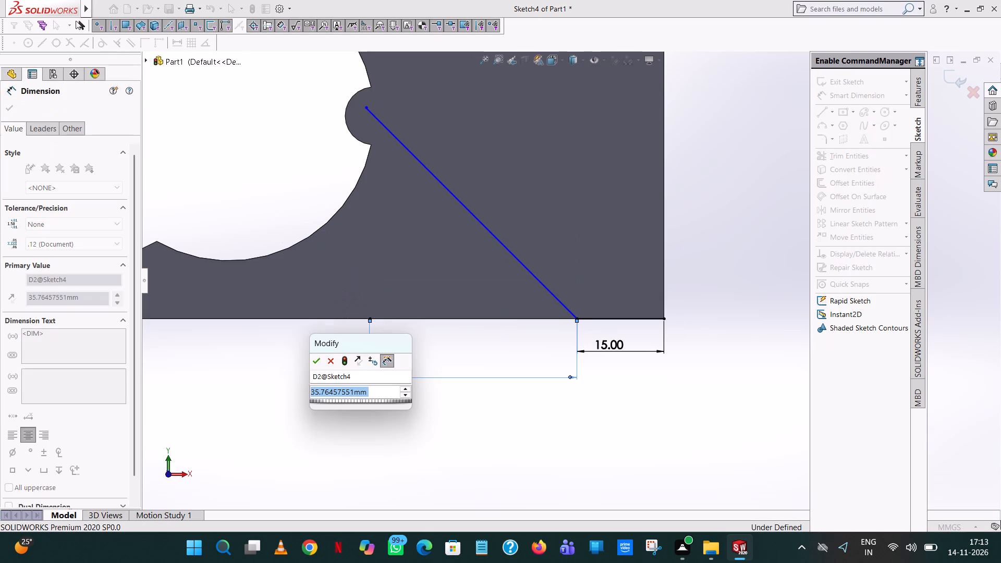
text(40)
key(Return)
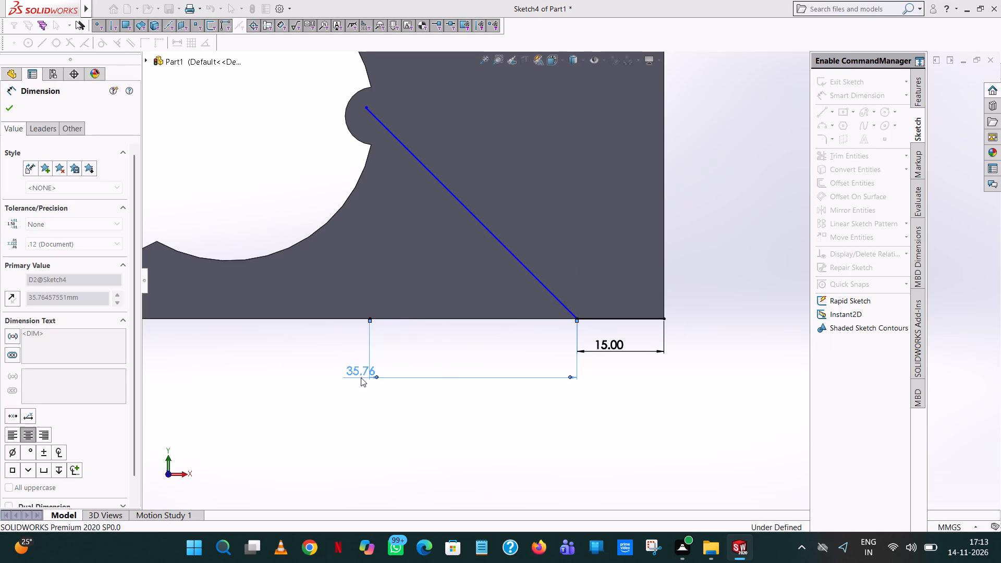
click(708, 210)
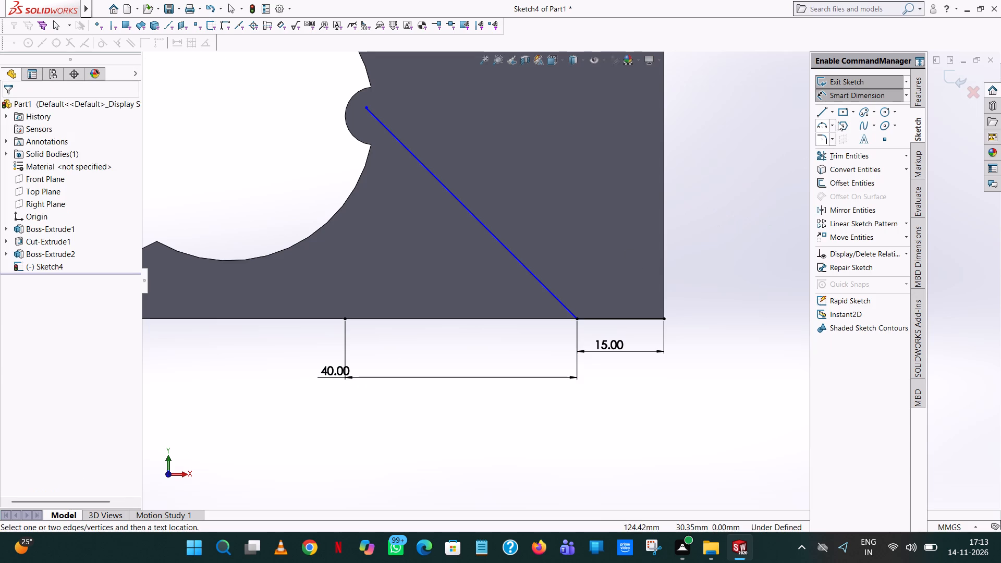
Sketch a line about 51 mm long from the 40 mm line's free end, rising across the first sloped line at 20°.
click(825, 112)
click(343, 320)
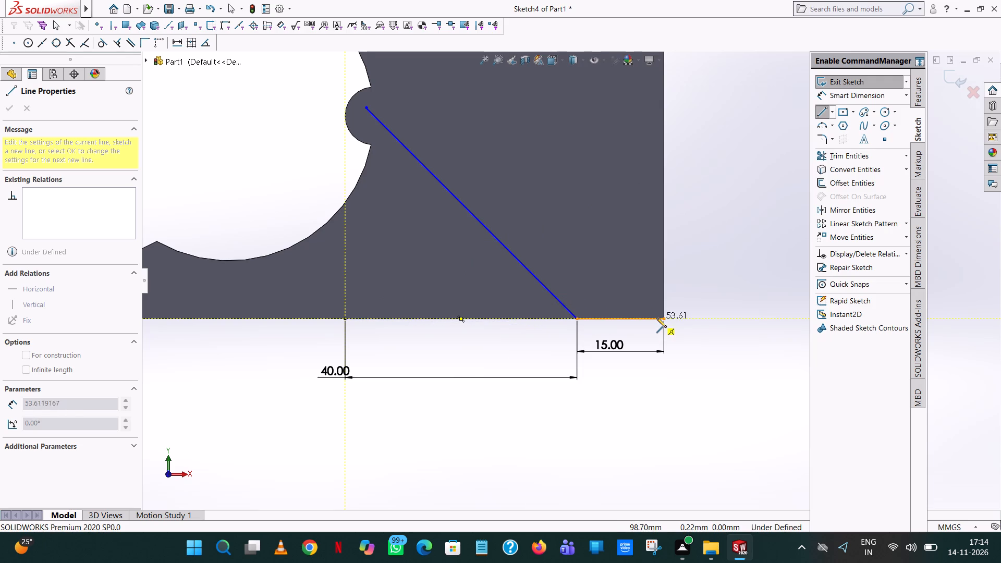
click(625, 230)
right_click(625, 230)
click(640, 239)
click(566, 250)
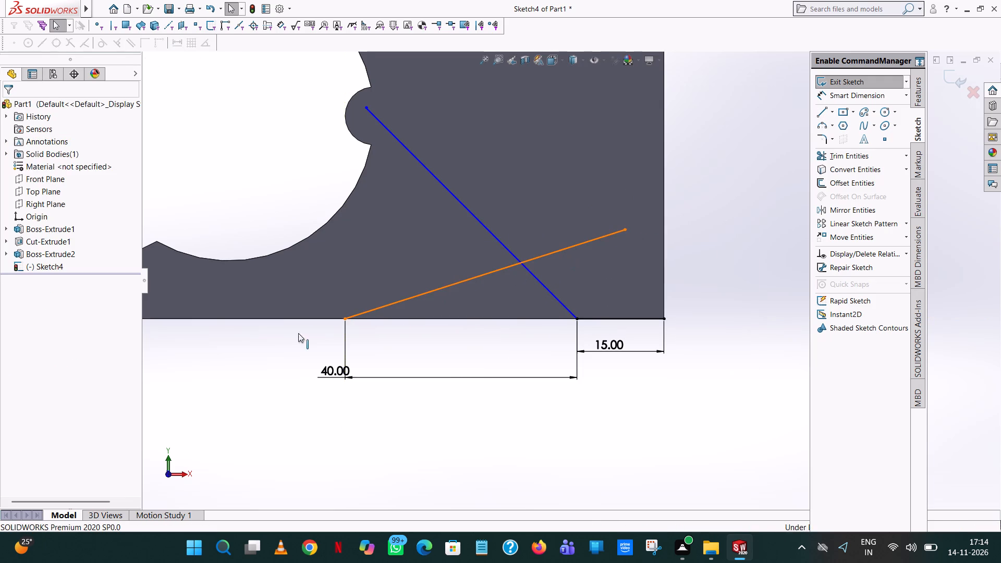
double_click(79, 375)
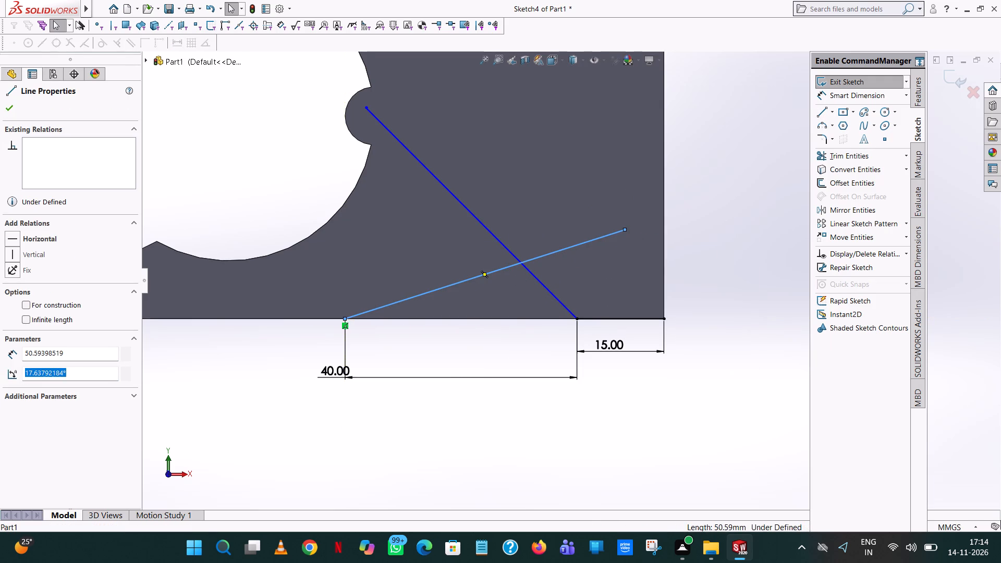
text(20)
key(Return)
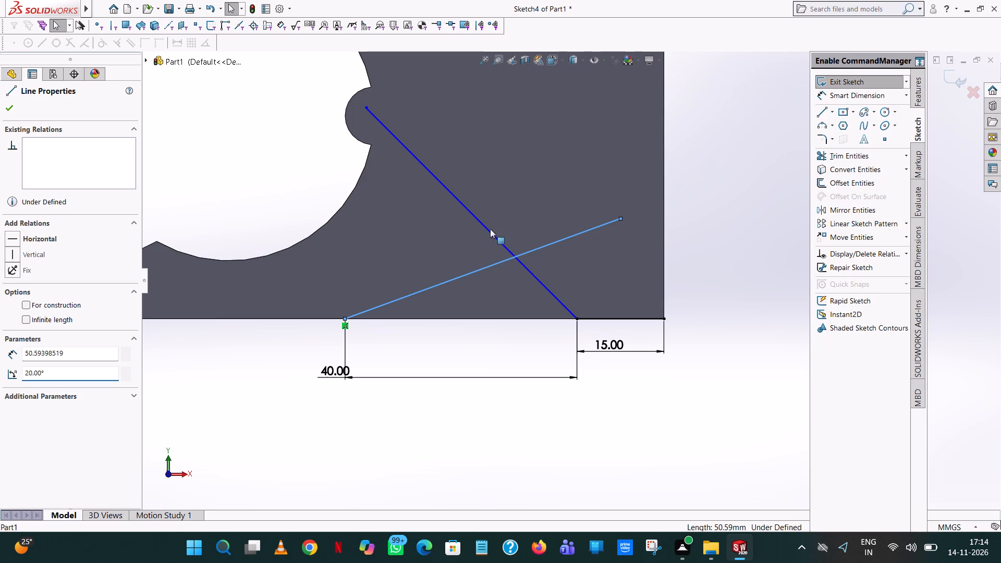
click(6, 109)
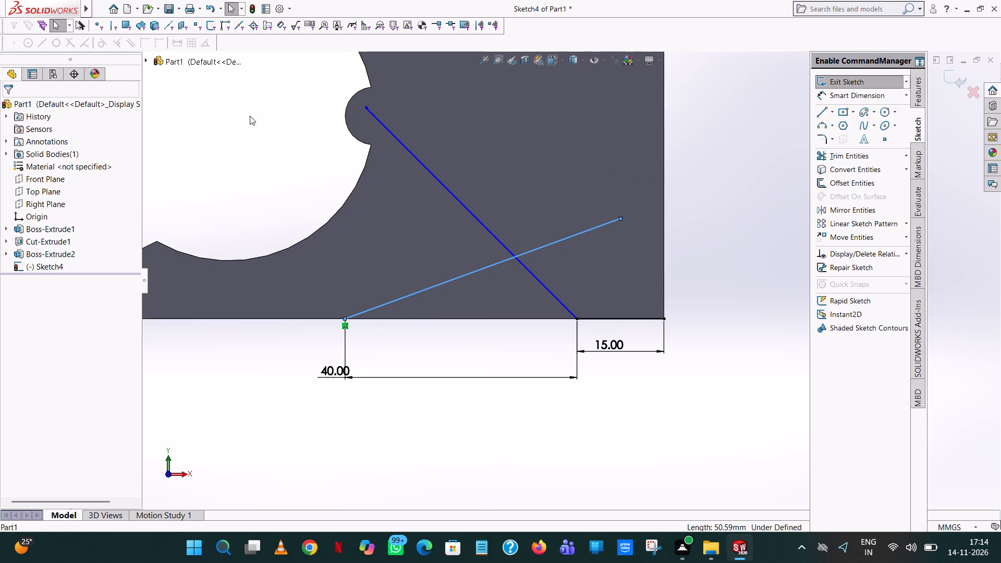
click(720, 161)
Trim both sloped lines beyond their intersection to leave a triangle on the 40 mm base.
click(856, 154)
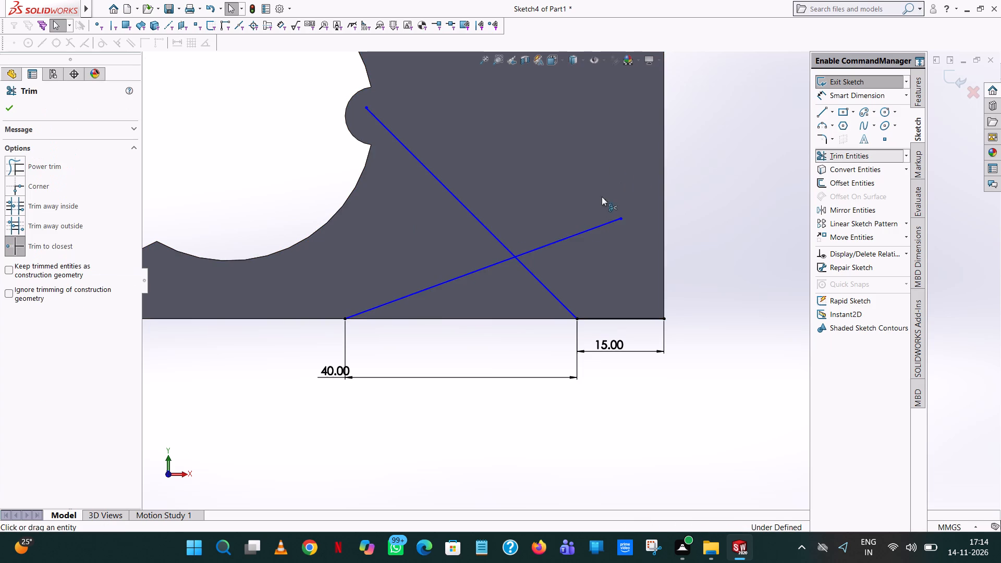
click(602, 222)
click(601, 225)
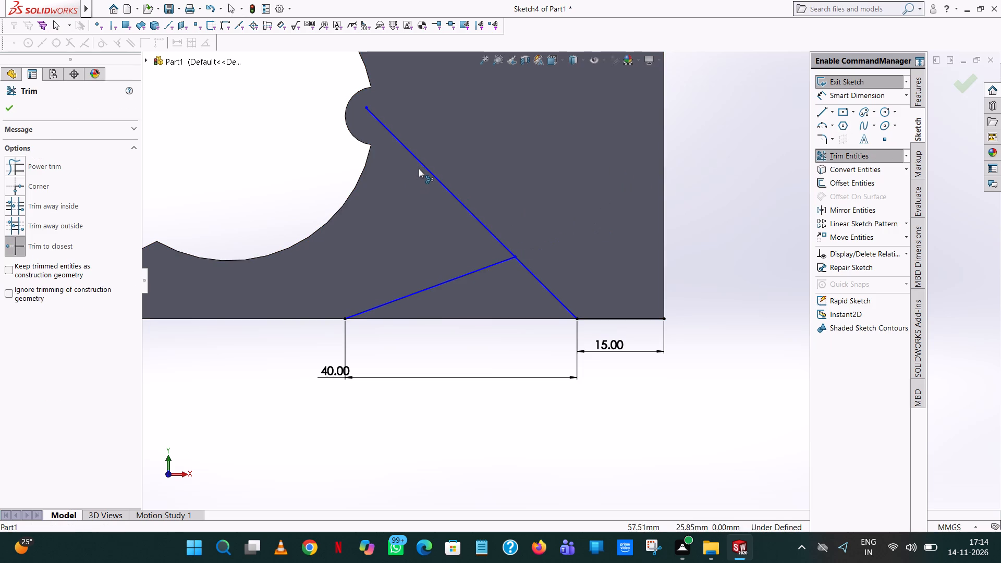
click(420, 163)
click(7, 101)
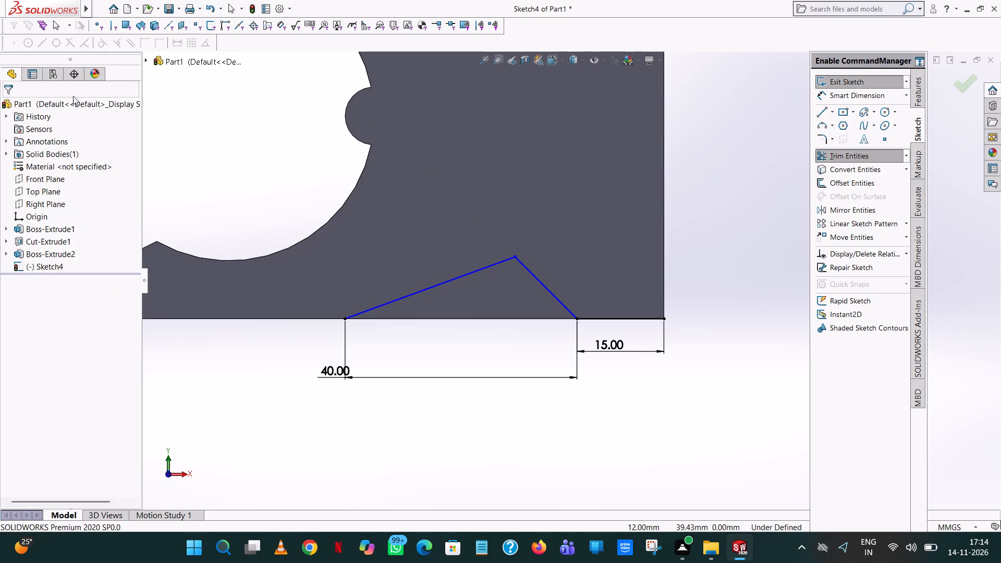
Fillet the apex of the notch triangle with a 10 mm radius.
click(820, 136)
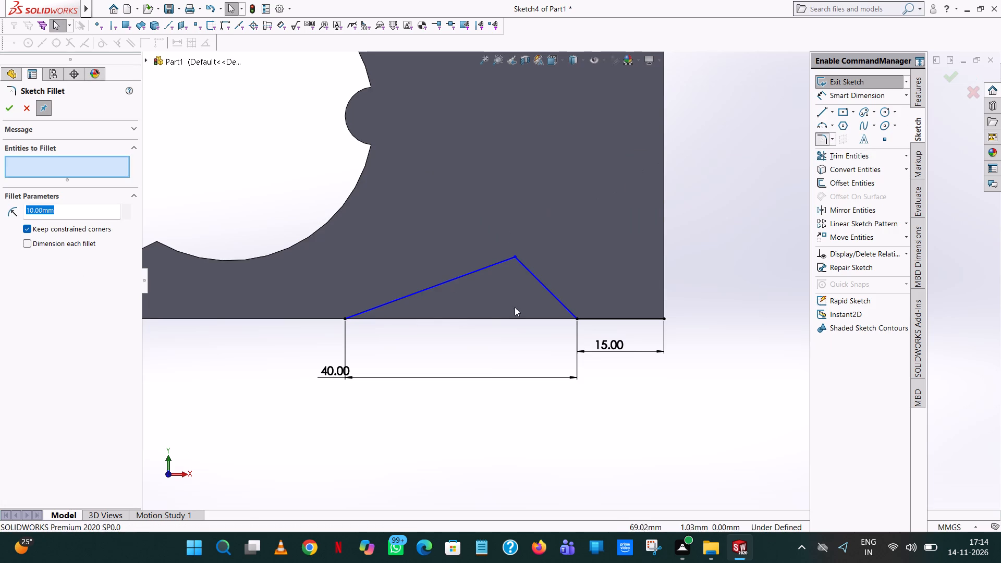
click(515, 255)
click(4, 112)
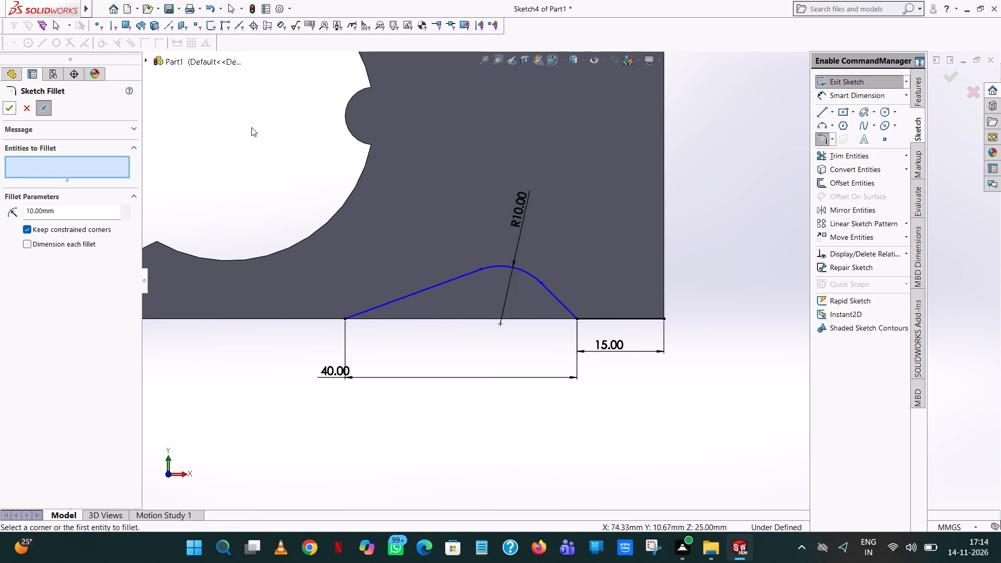
click(251, 127)
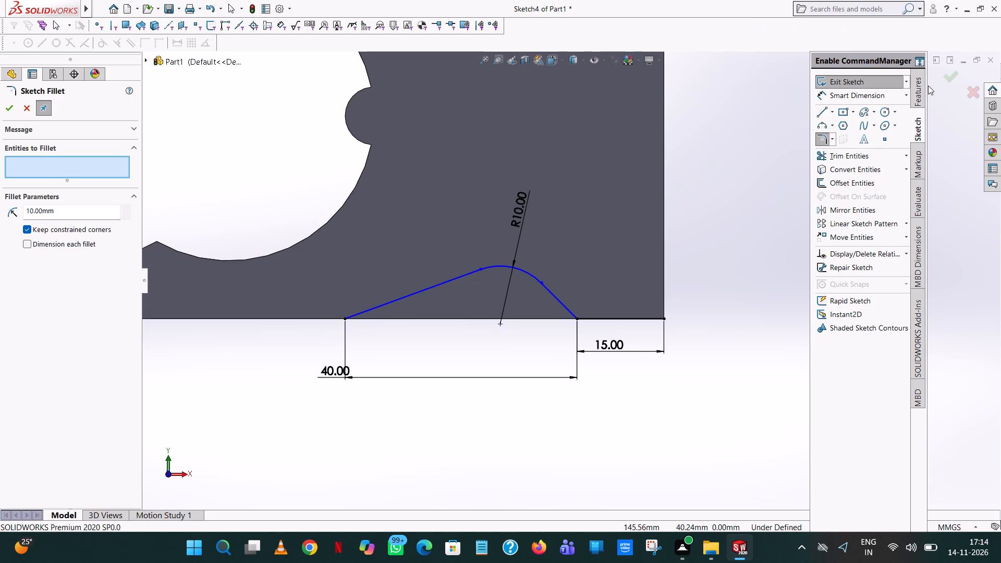
Trim away the short 15 mm bottom-edge line between the triangle and the block's corner.
click(876, 156)
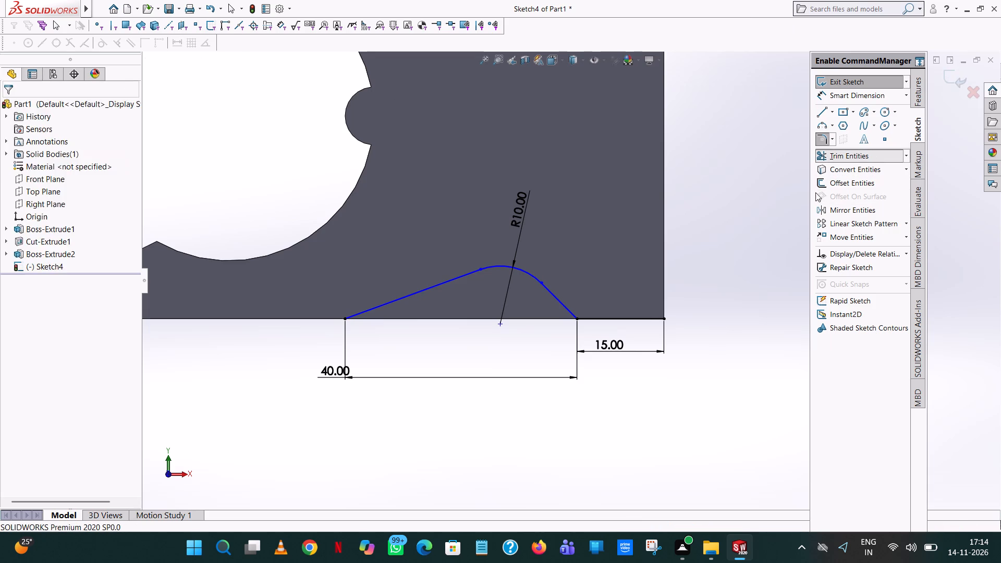
click(647, 316)
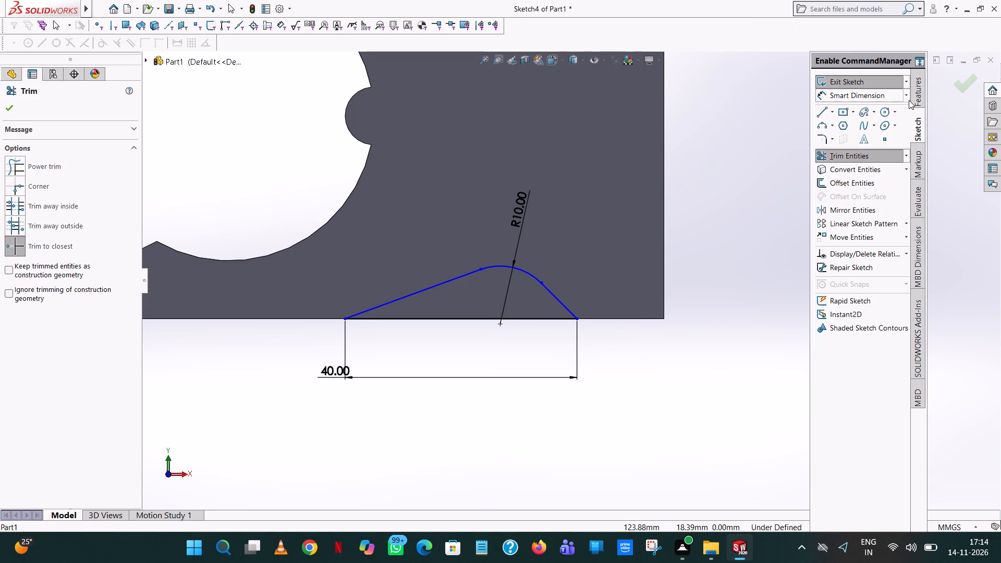
Cut-extrude the rounded-top triangle into the block with a blind depth of 50 mm.
click(915, 91)
click(852, 148)
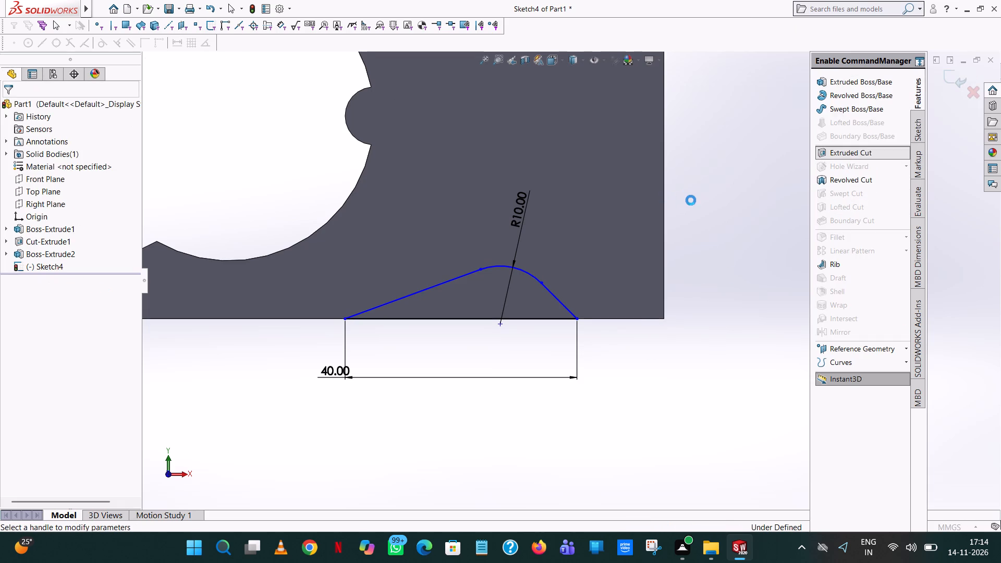
scroll(698, 203, up, 1)
middle_drag(698, 203, 570, 298)
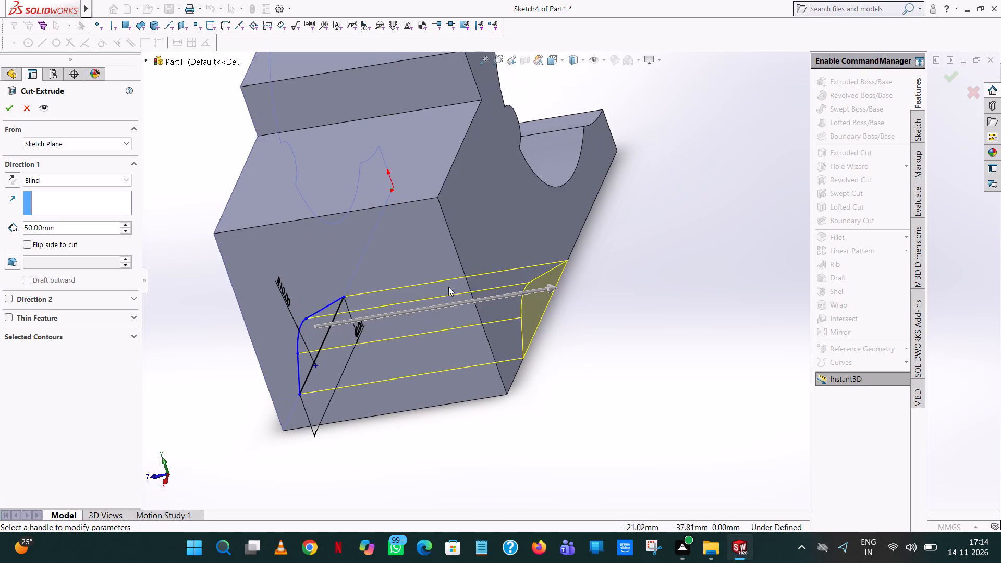
click(5, 111)
click(616, 347)
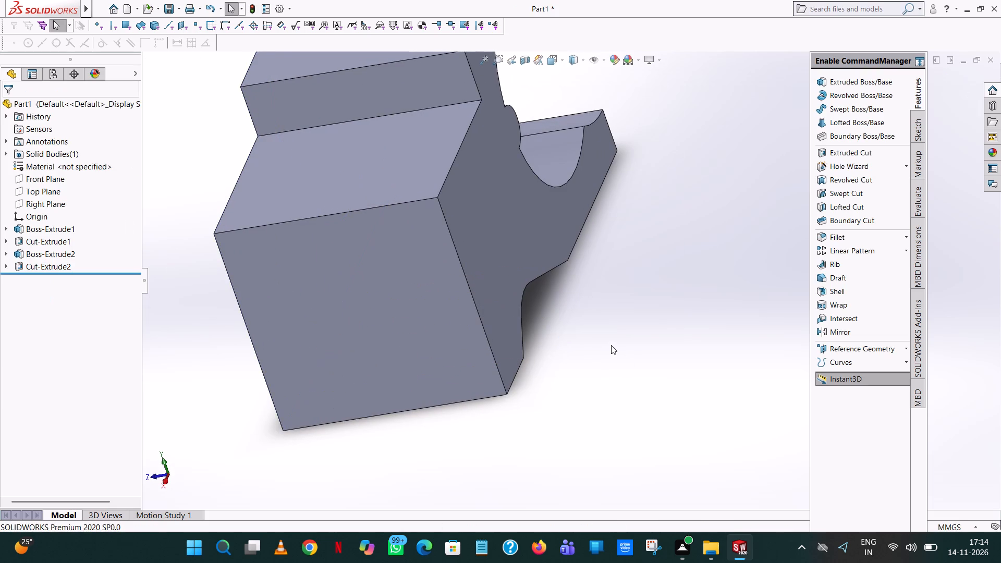
scroll(605, 349, up, 1)
middle_drag(604, 349, 715, 254)
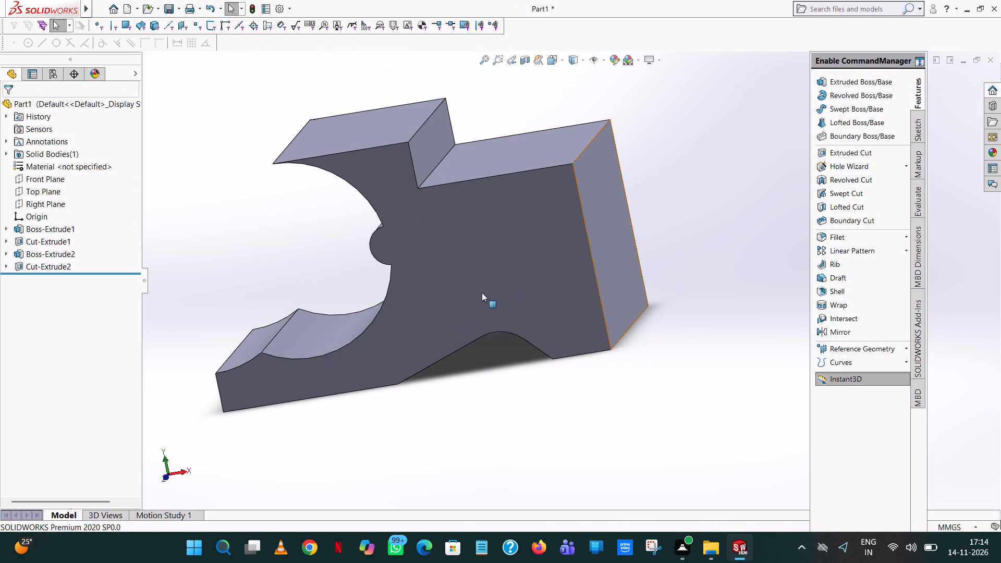
scroll(482, 292, up, 3)
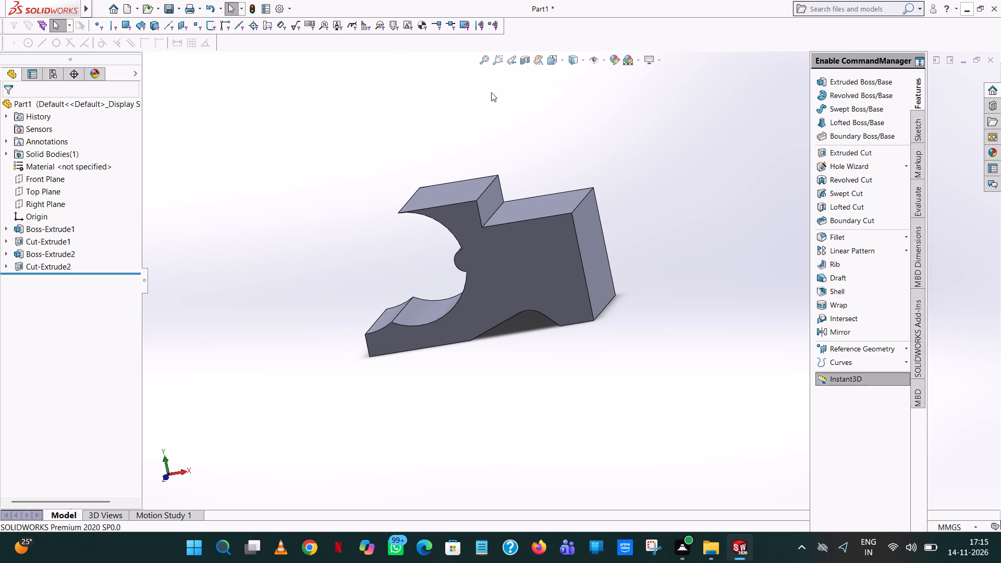
Start a cut sketch on the block's front face and draw a 35 mm vertical line up the outer edge from the bottom corner nearest the notch.
click(832, 152)
click(565, 256)
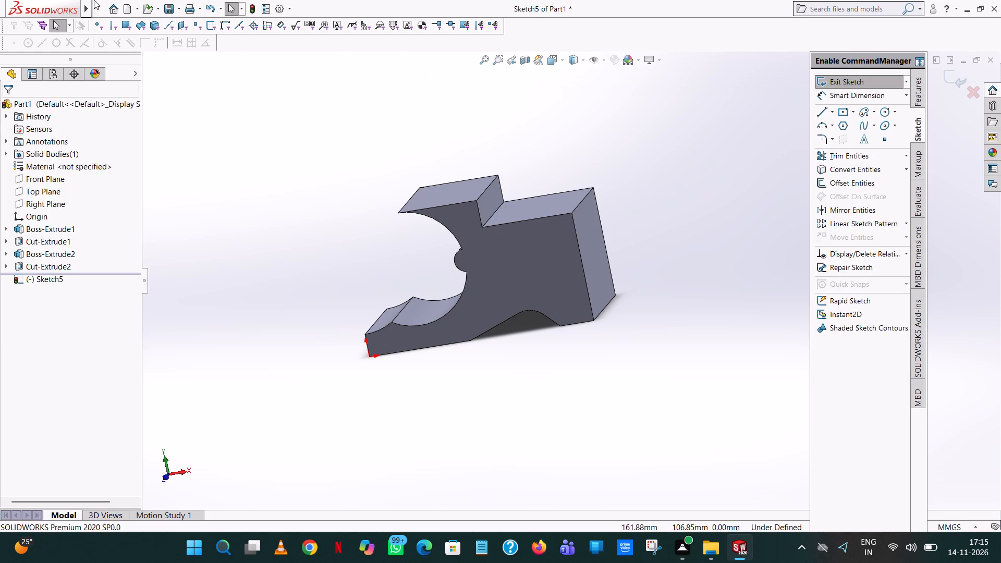
click(561, 60)
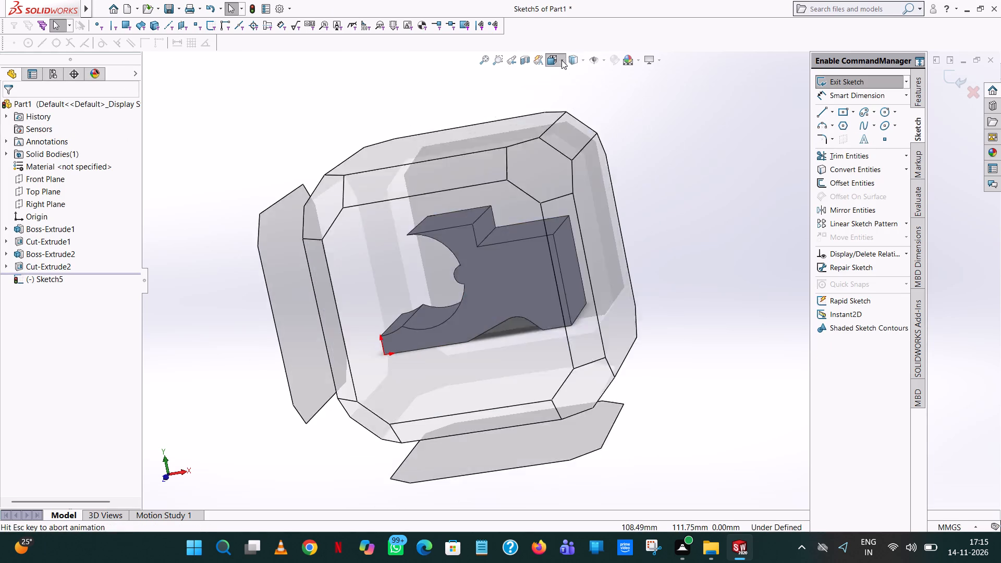
click(614, 121)
scroll(601, 196, down, 1)
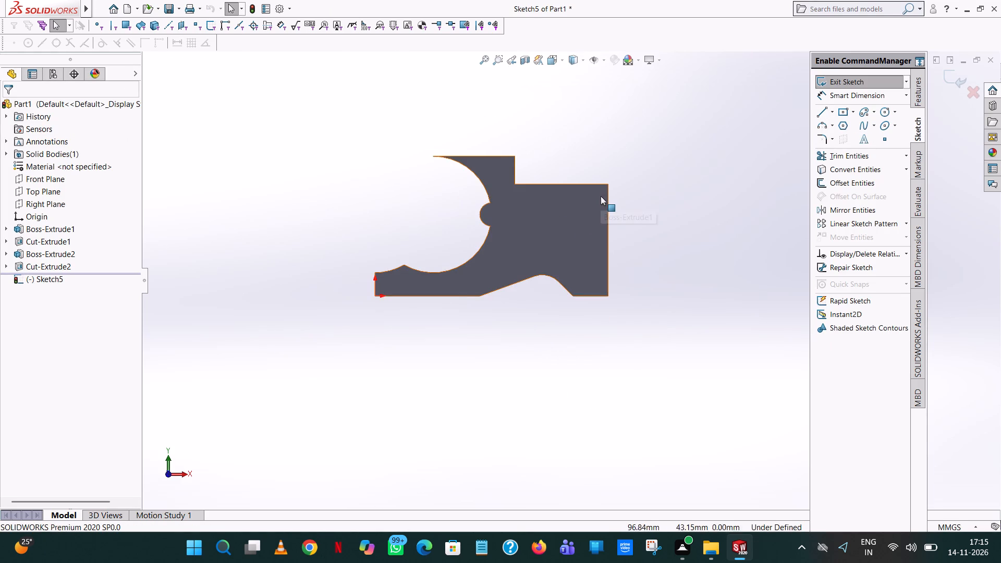
scroll(601, 196, down, 4)
click(822, 114)
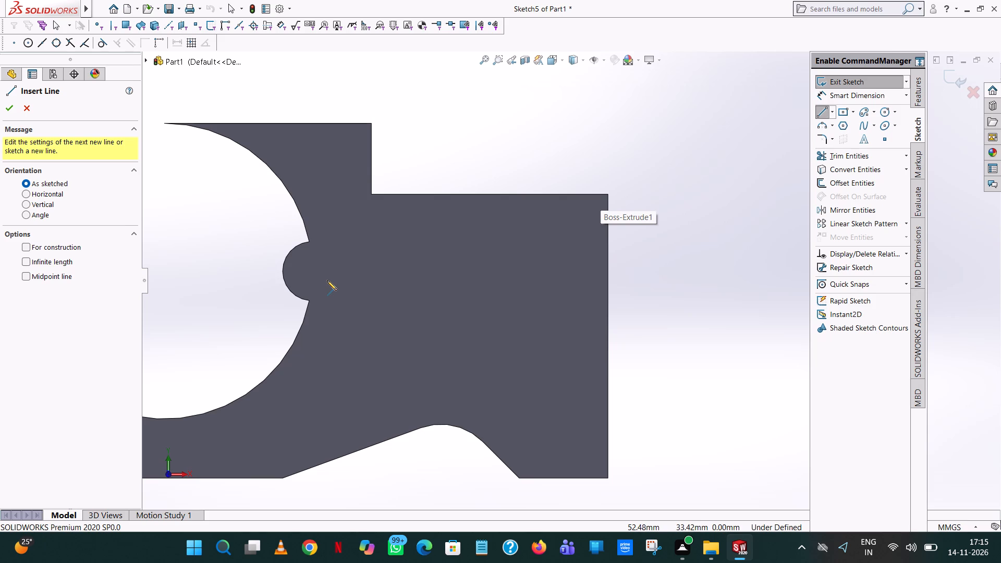
click(607, 478)
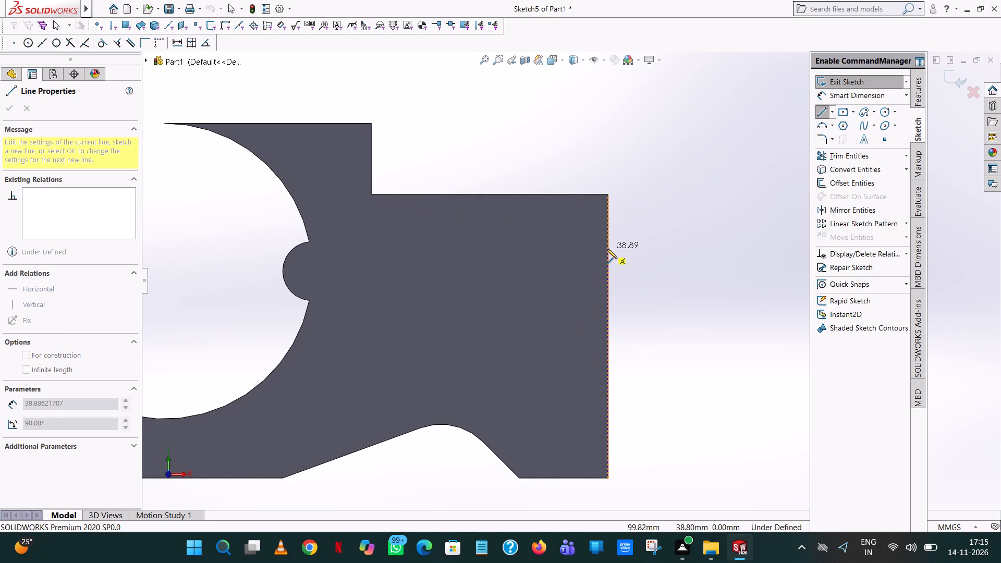
click(607, 252)
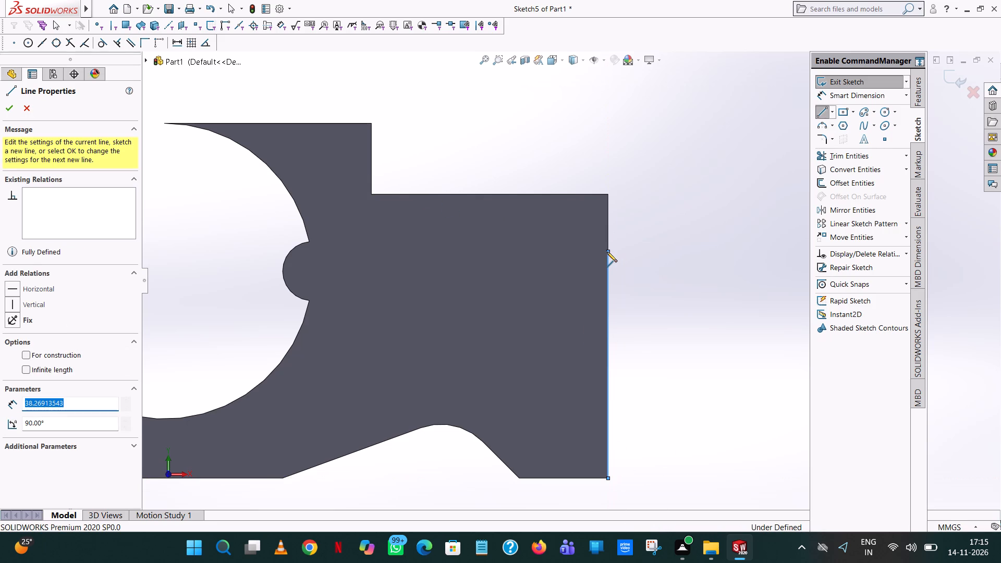
text(35)
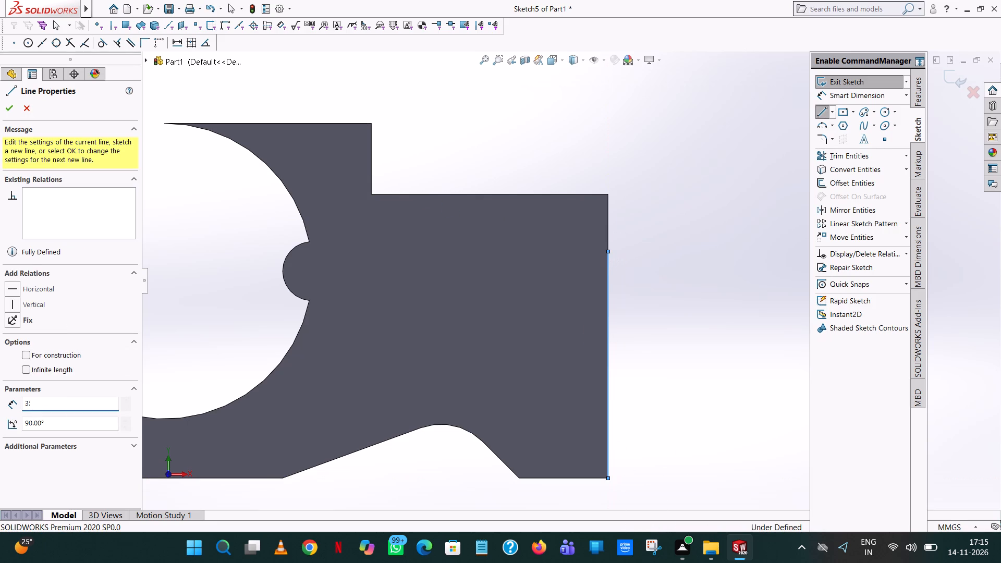
key(Return)
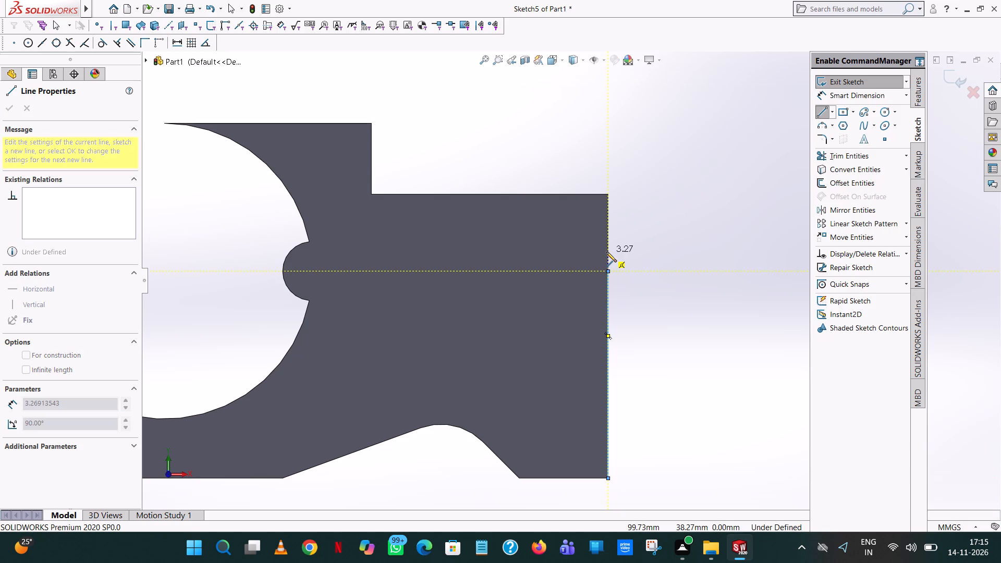
Draw a 10 mm horizontal line from the vertical line's upper end inward across the block face.
click(559, 271)
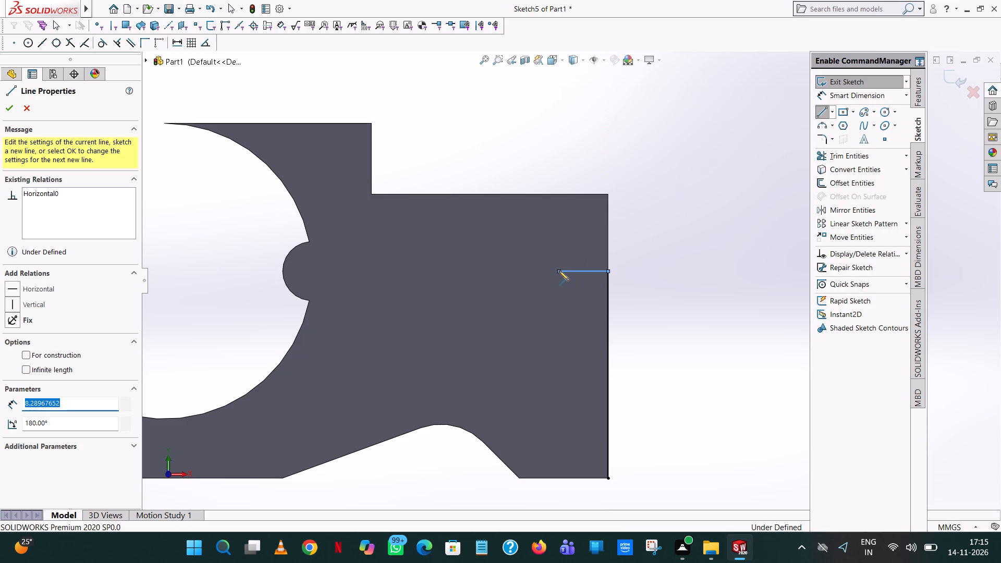
text(10)
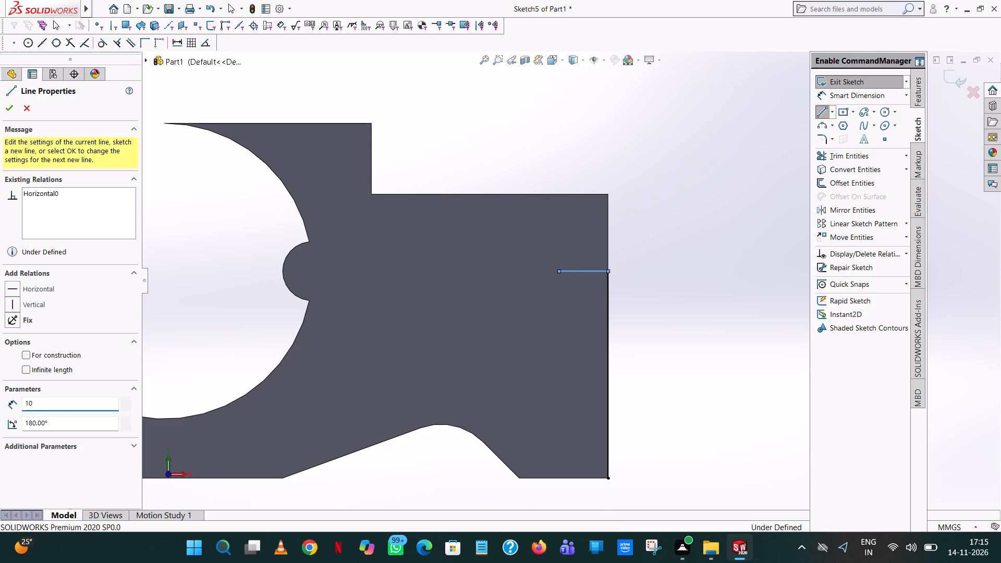
key(Return)
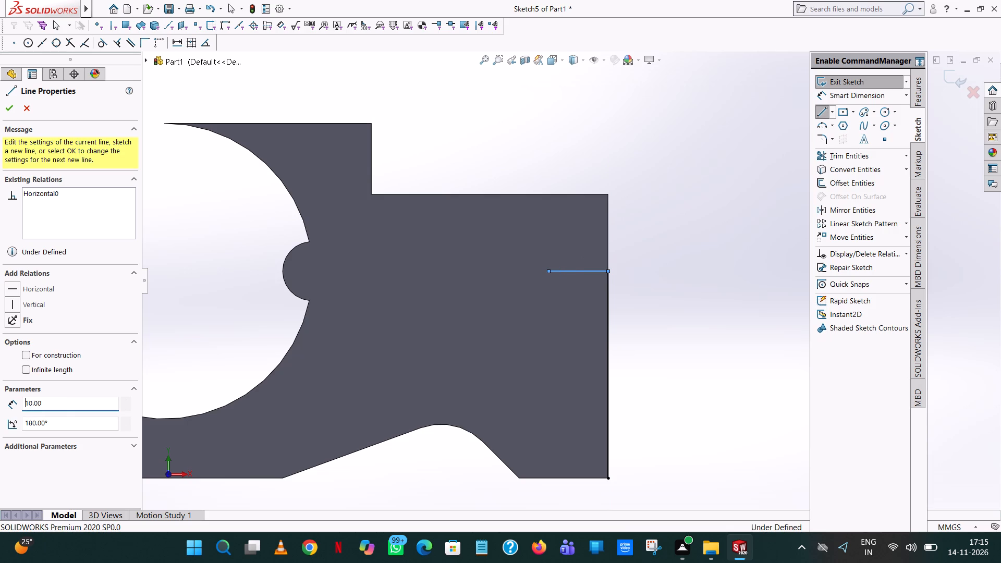
right_click(558, 271)
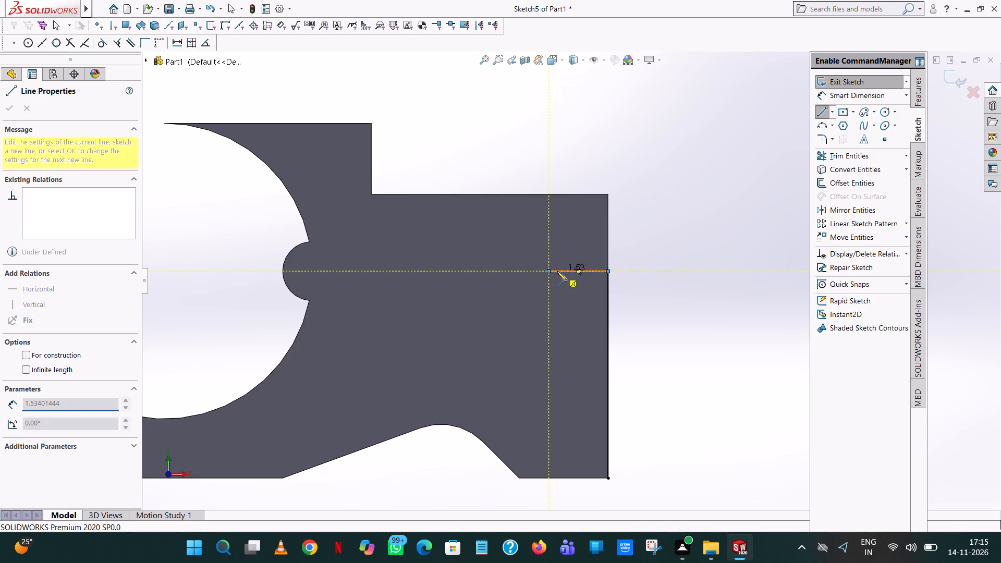
click(570, 277)
click(571, 272)
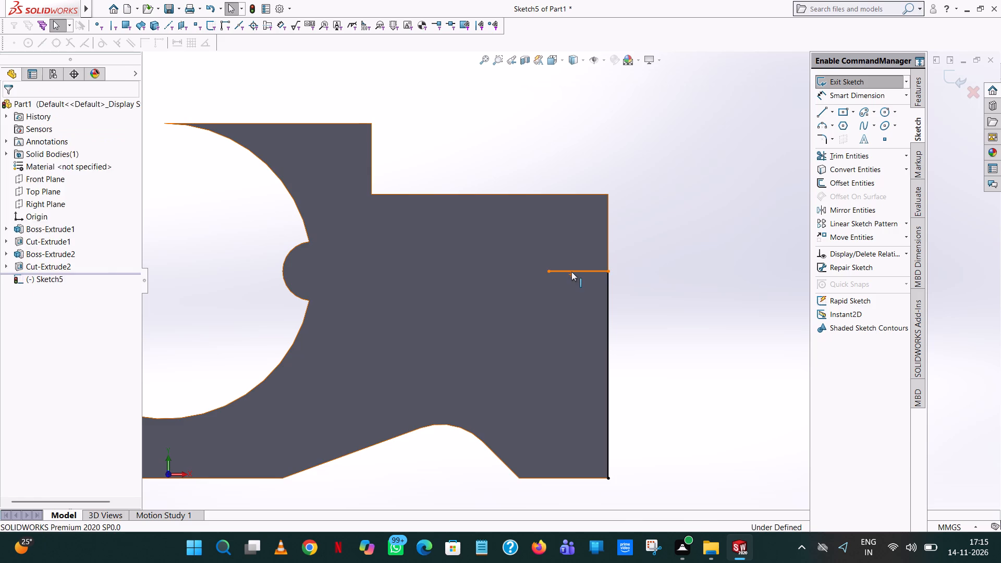
click(597, 140)
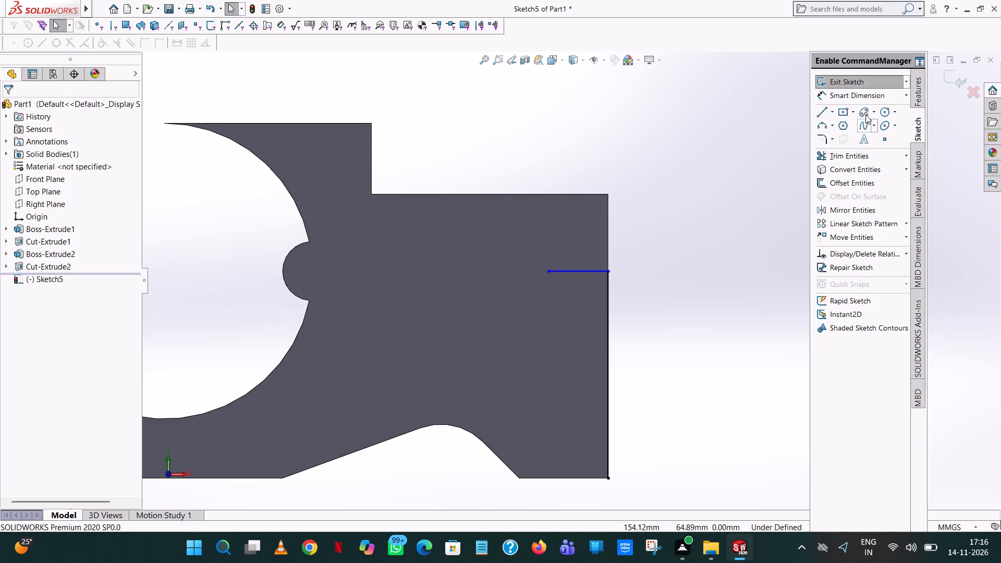
Sketch a circle of radius 20 mm centred on the inner end of the 10 mm line.
click(881, 111)
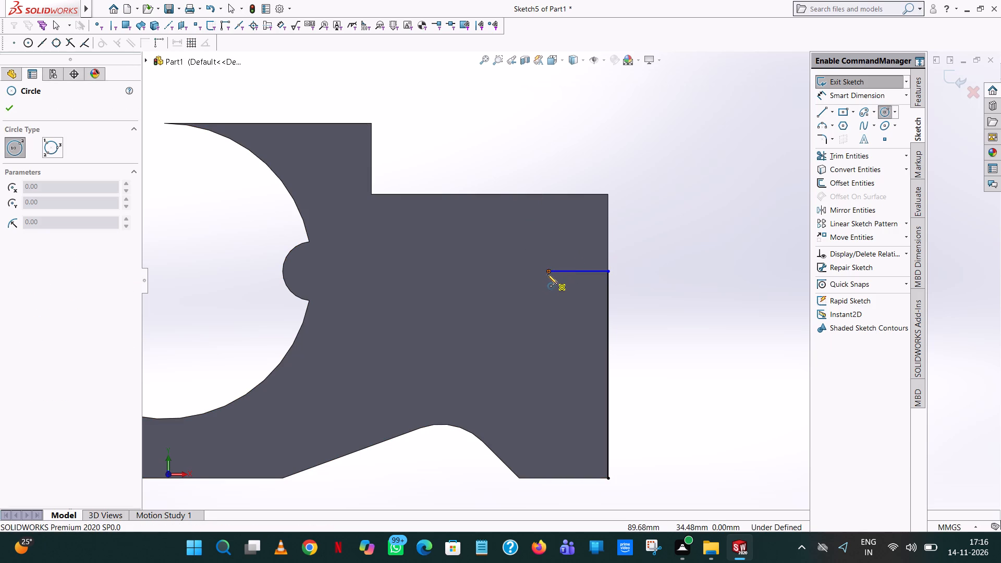
click(549, 273)
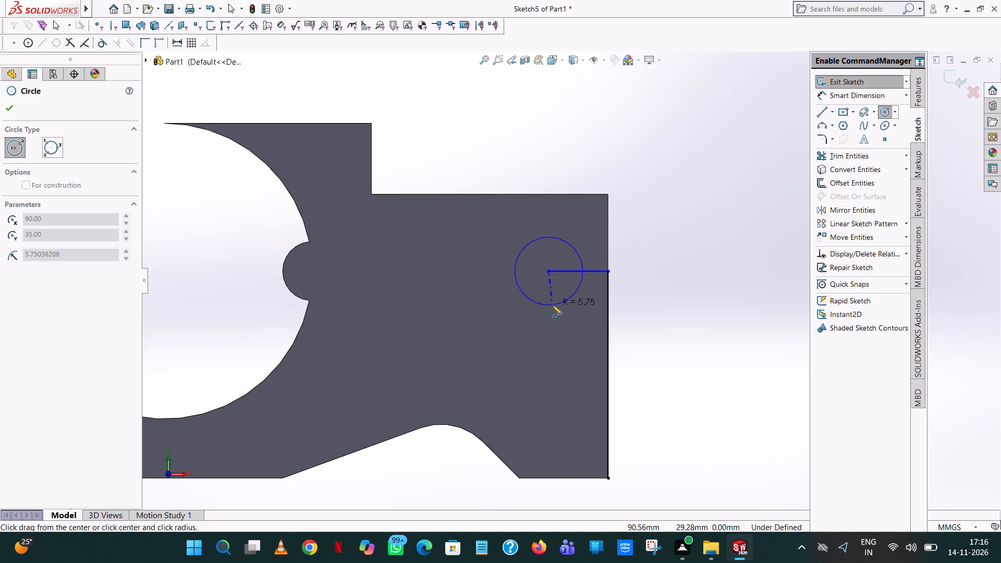
click(552, 305)
text(20)
key(Return)
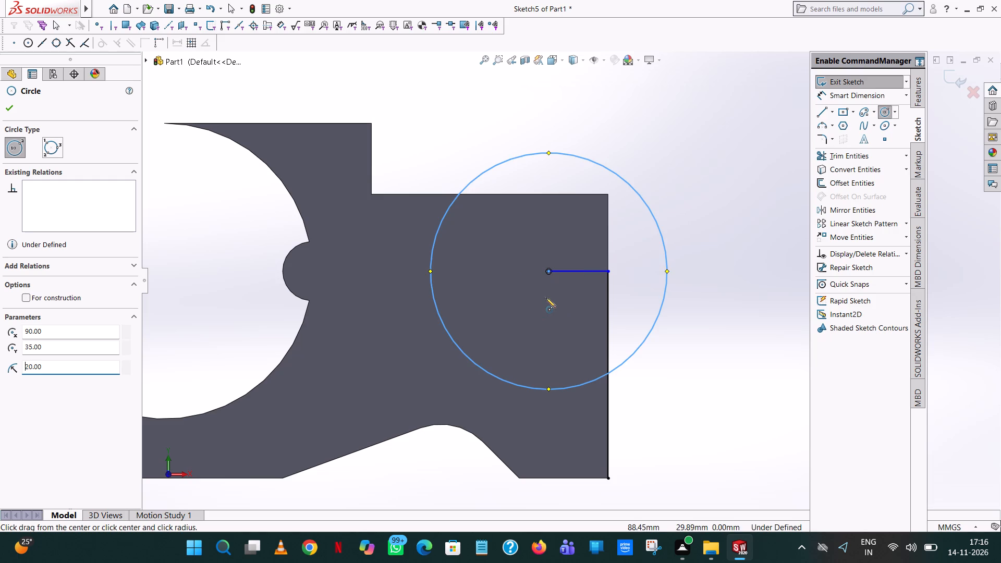
click(4, 107)
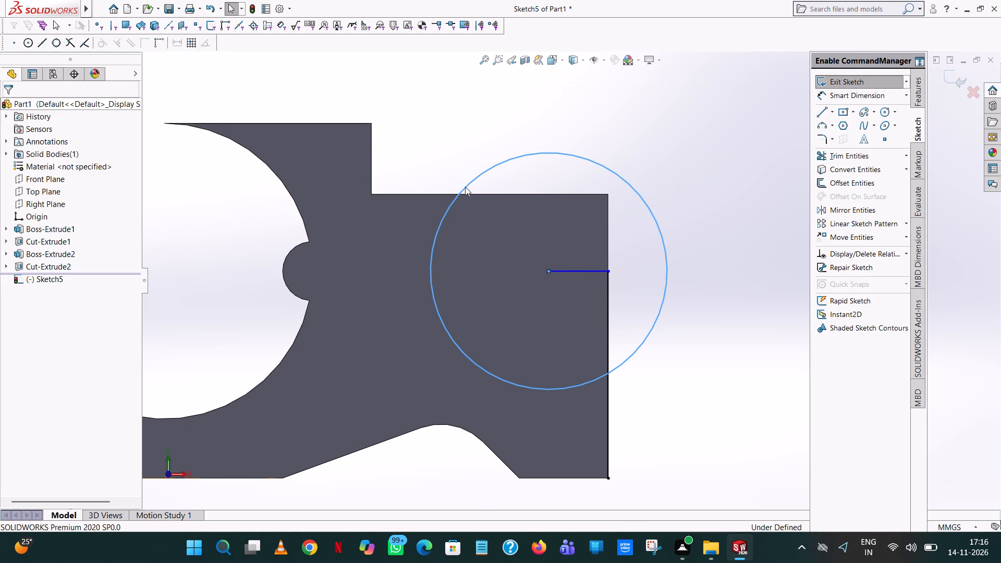
click(502, 119)
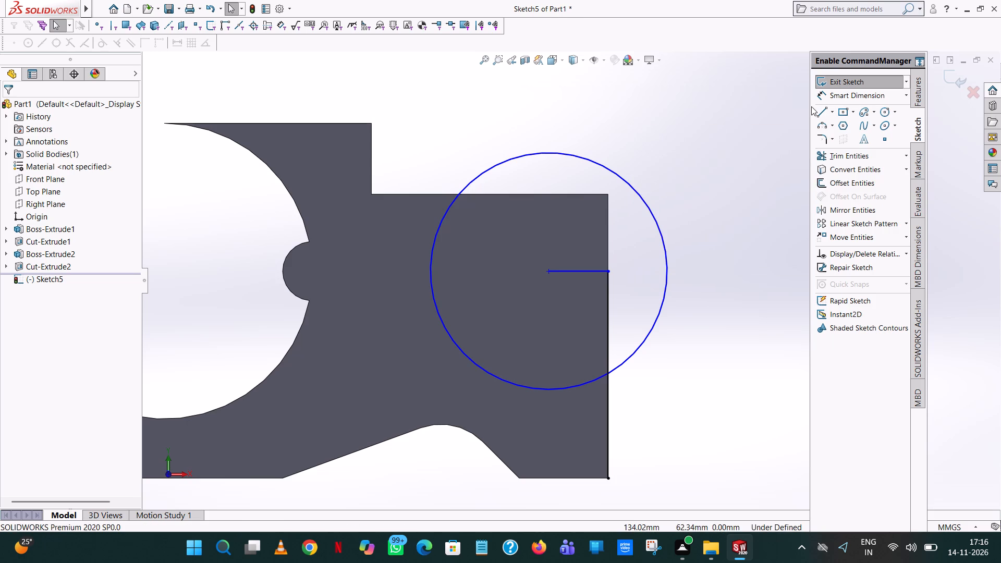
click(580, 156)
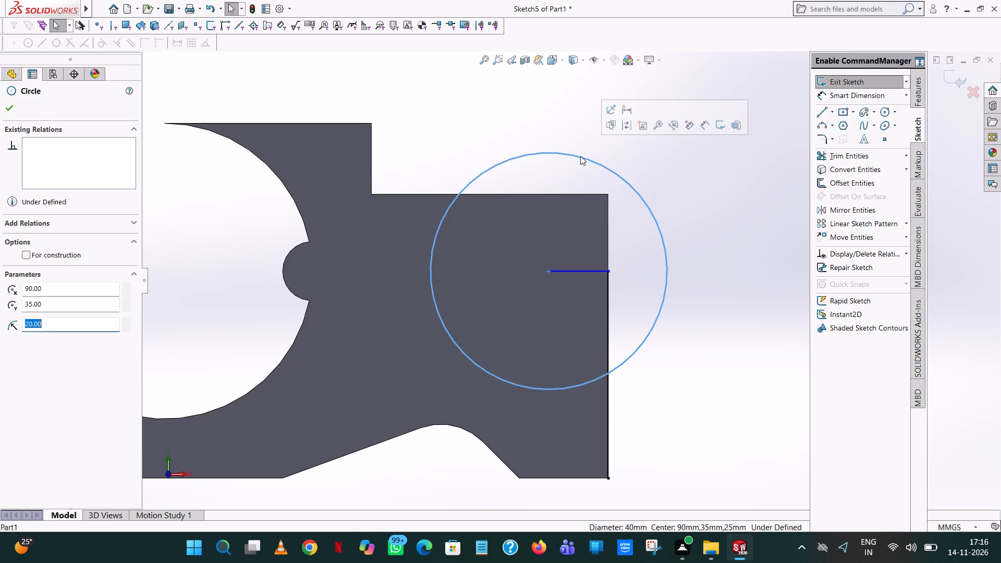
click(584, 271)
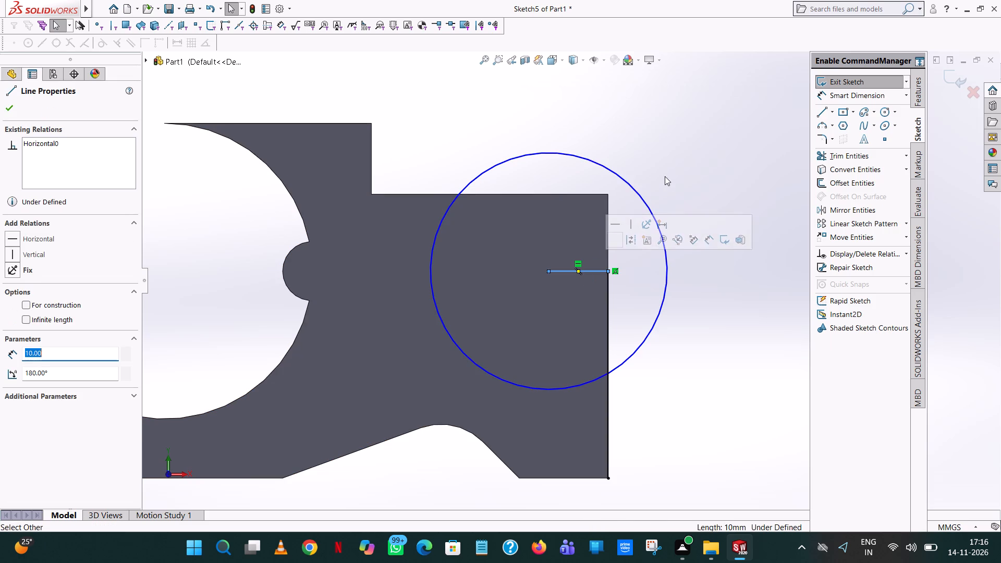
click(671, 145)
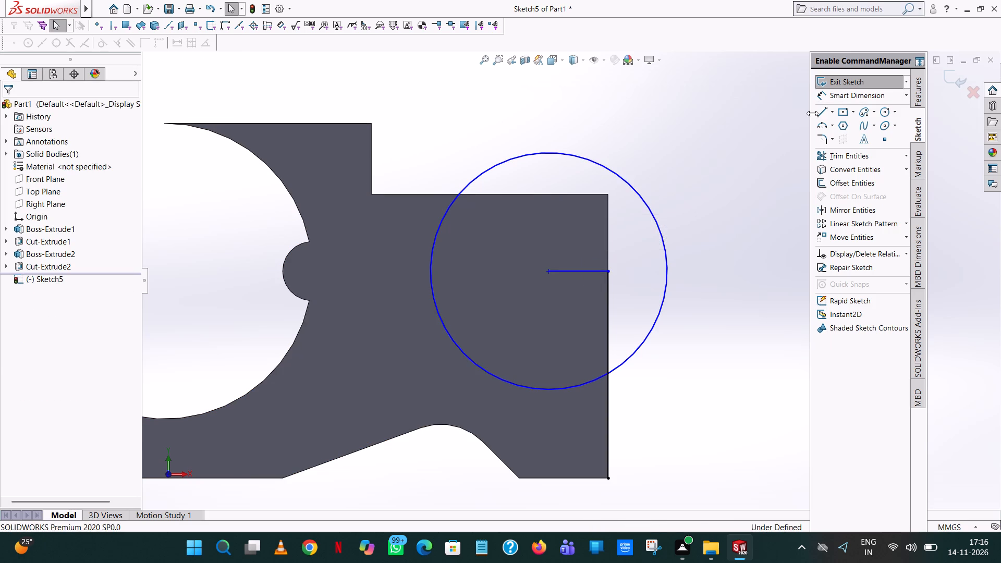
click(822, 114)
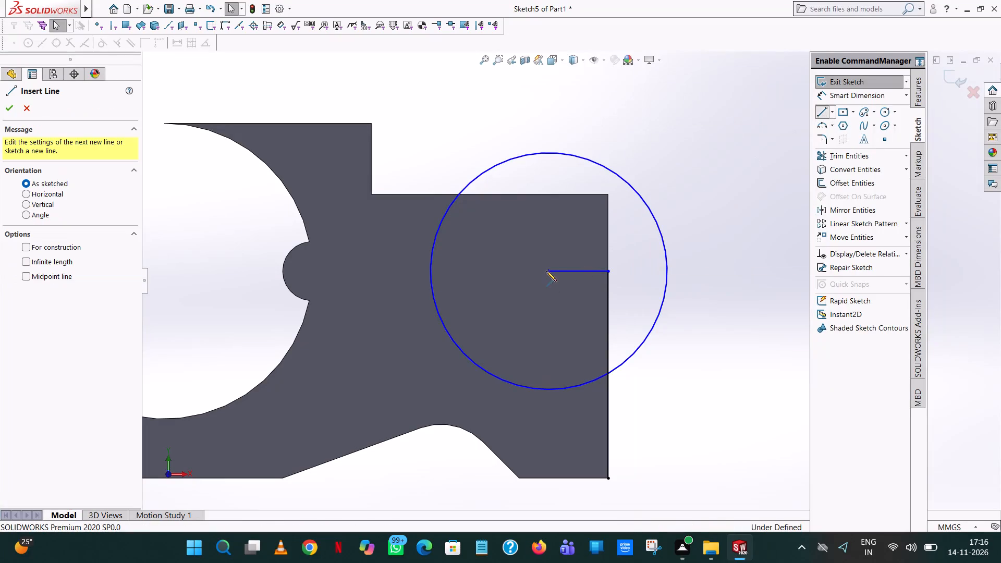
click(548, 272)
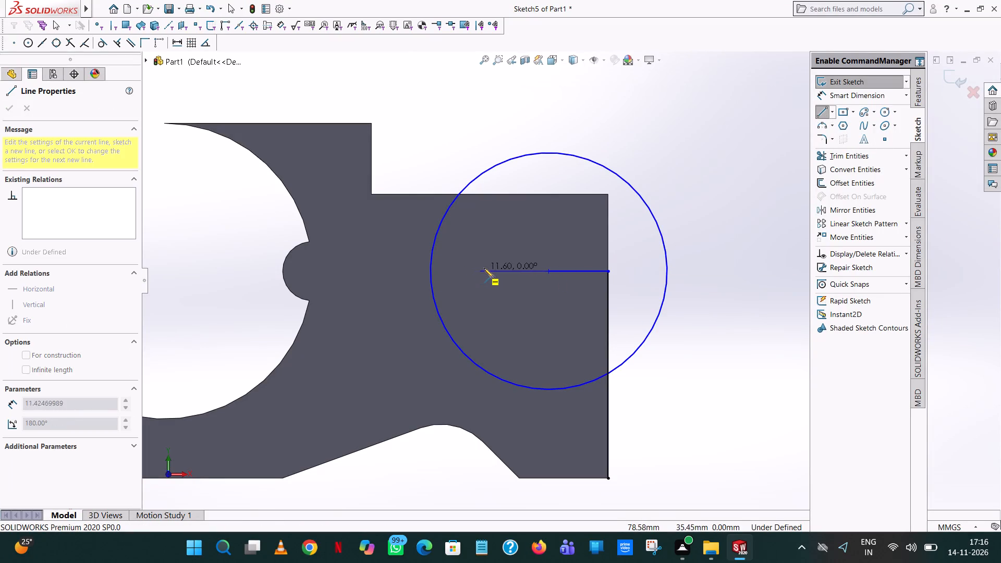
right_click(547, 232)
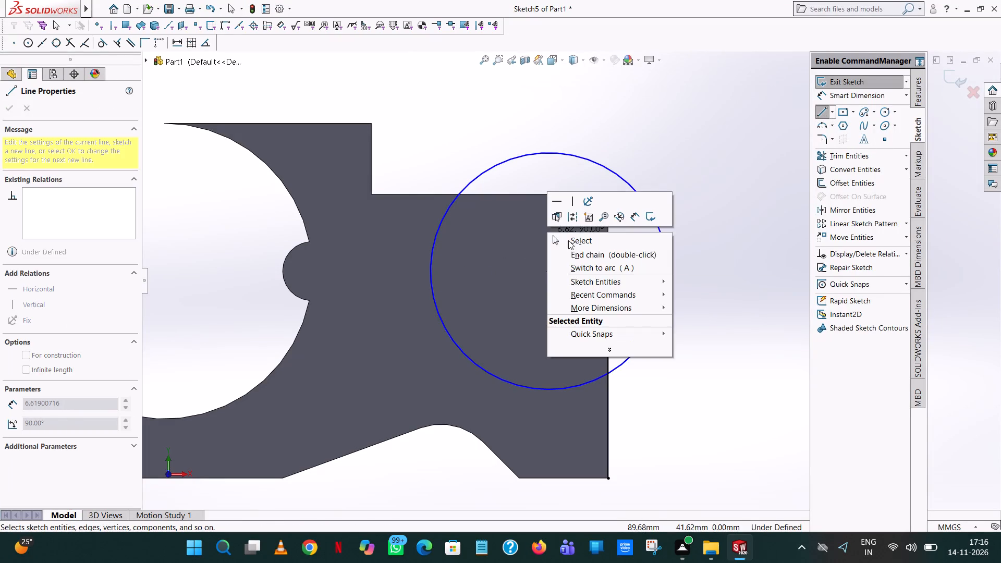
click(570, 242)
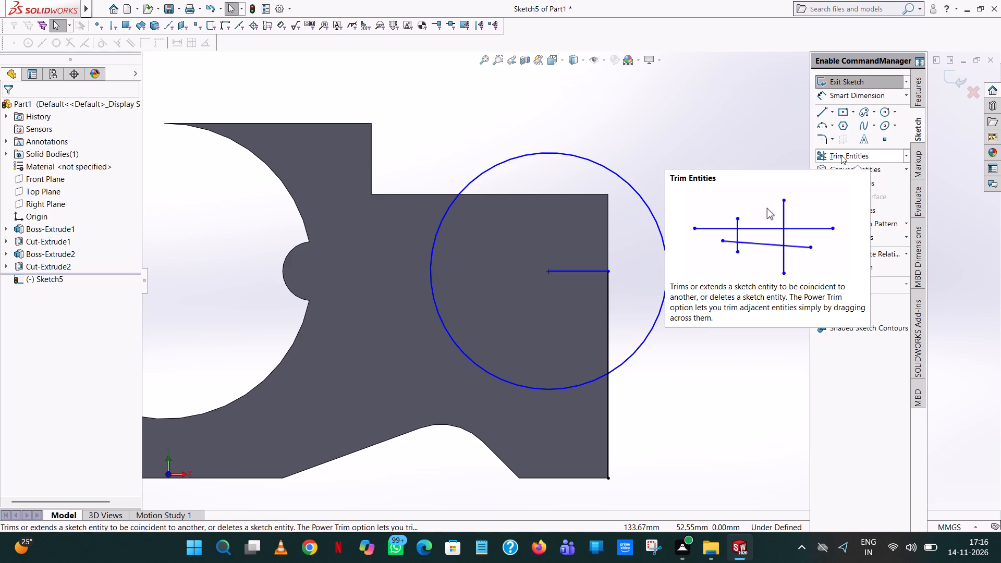
Trim away the whole circle centred on the inner end of the 10 mm horizontal line.
click(841, 155)
click(600, 163)
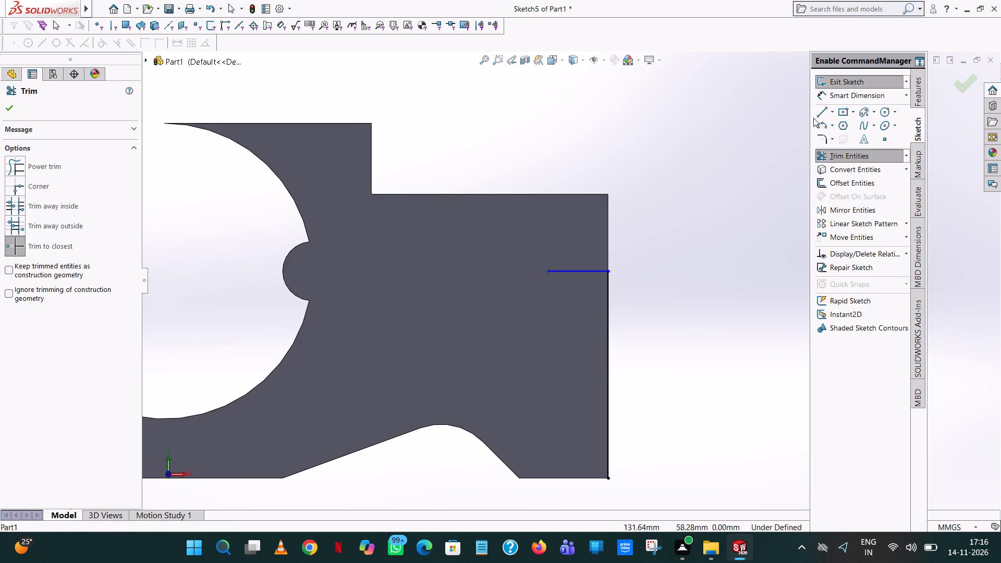
click(10, 108)
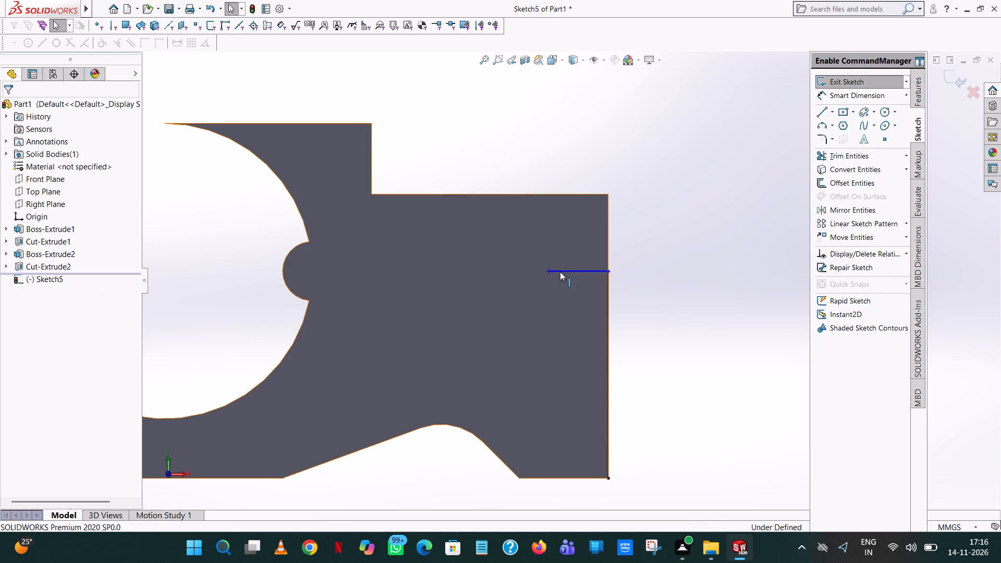
Set the horizontal sketch line's length to 20 mm.
click(559, 272)
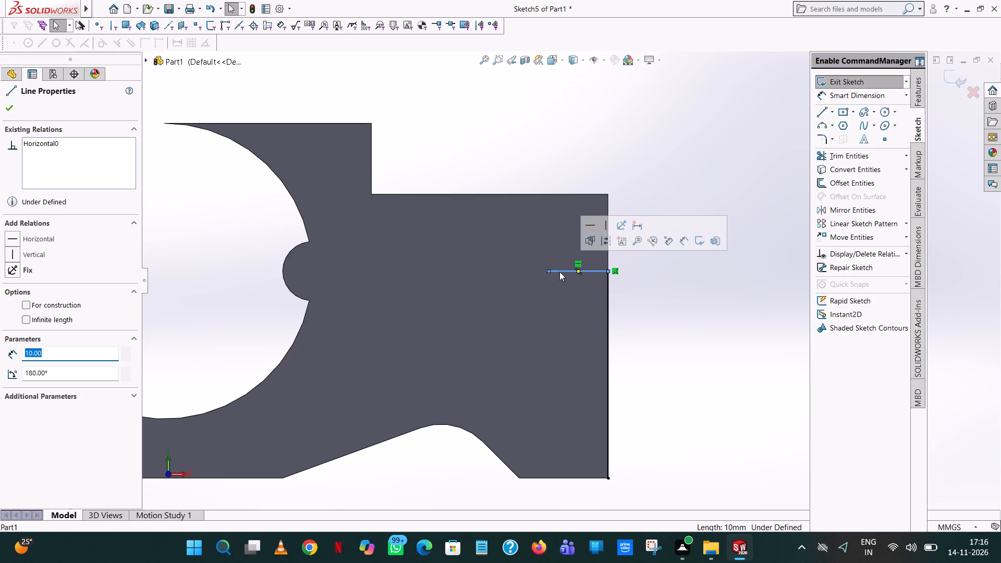
text(20)
key(Return)
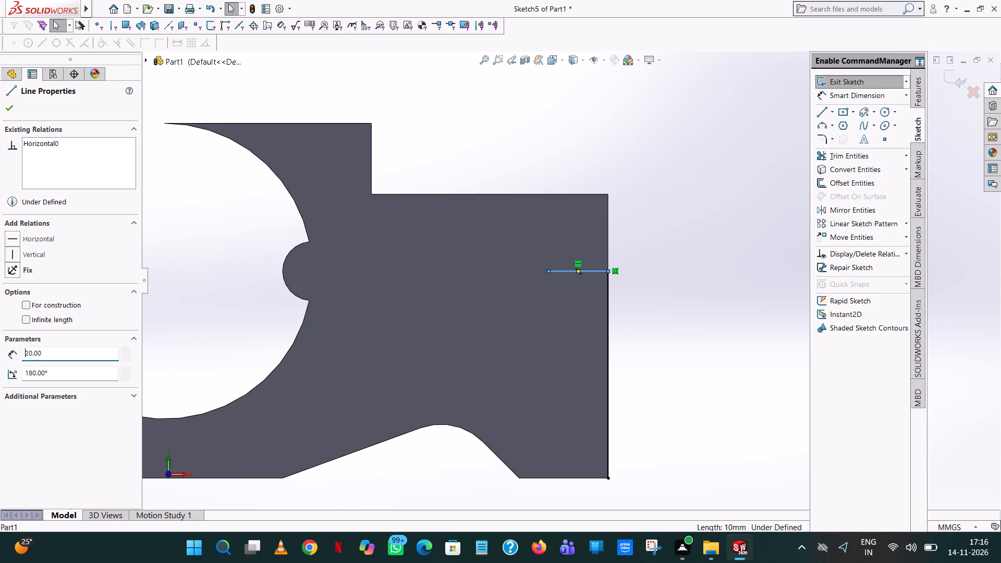
click(715, 127)
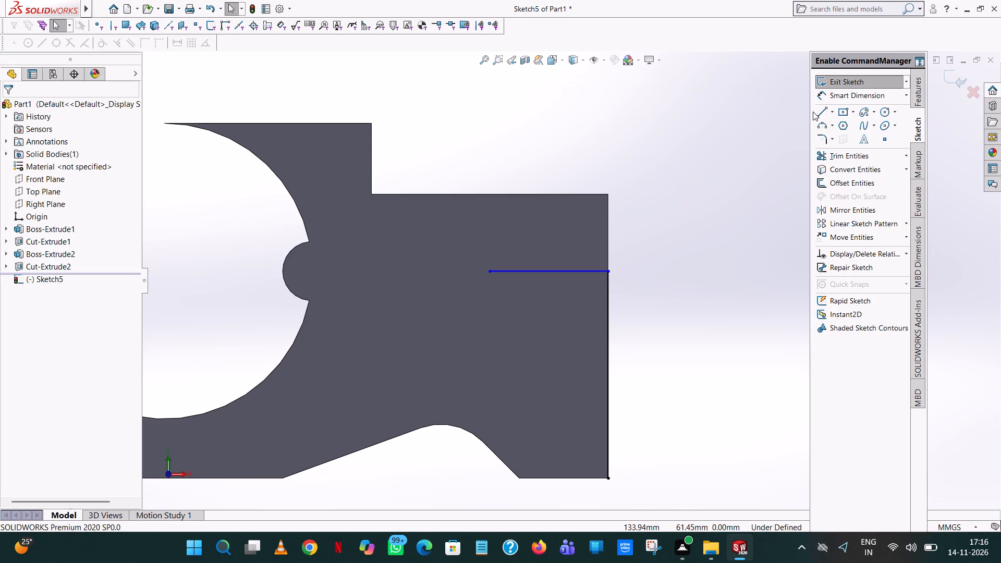
Draw a 13 mm vertical line from the horizontal line's inner end up to the block's upper step edge.
click(822, 113)
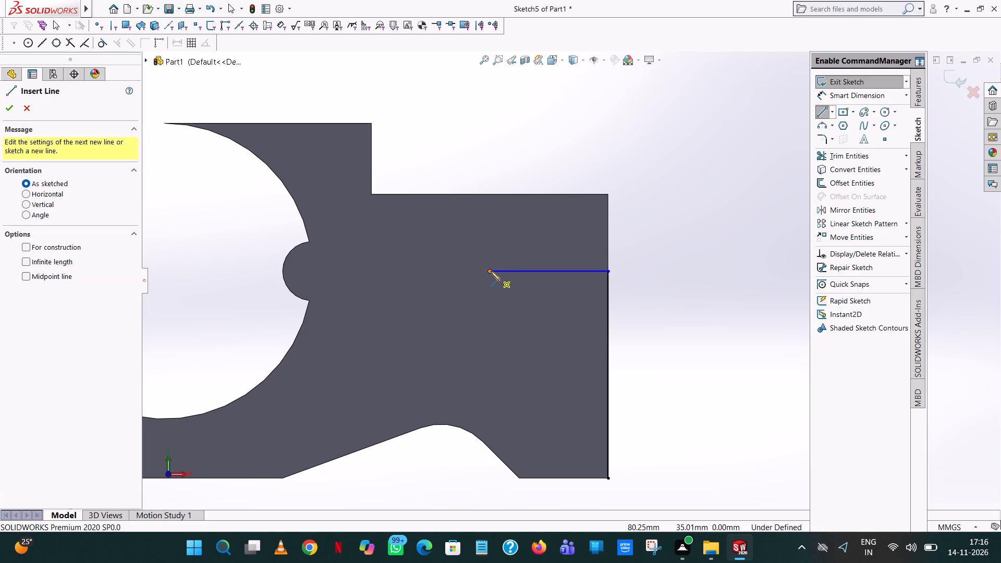
click(490, 271)
click(489, 195)
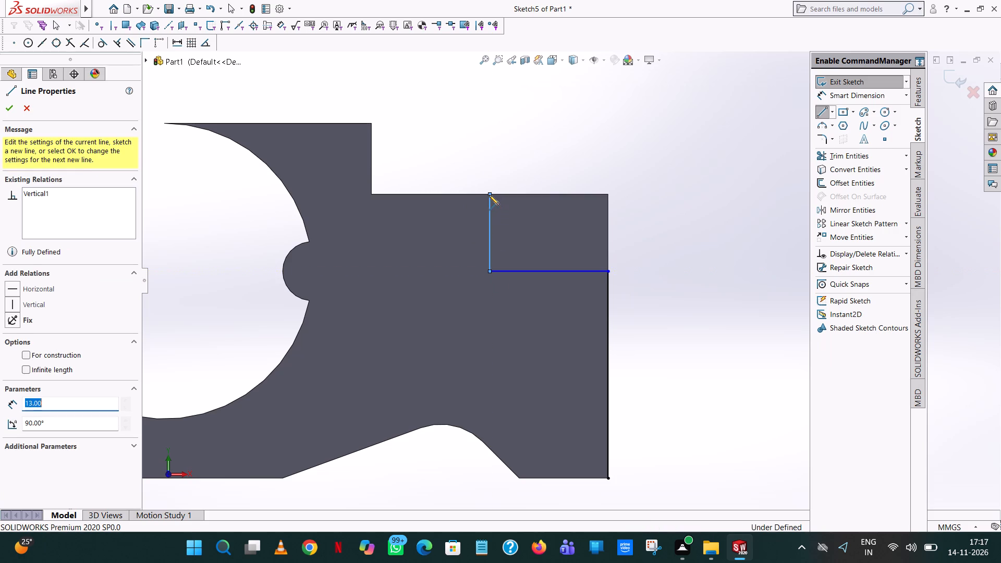
right_click(489, 195)
click(498, 200)
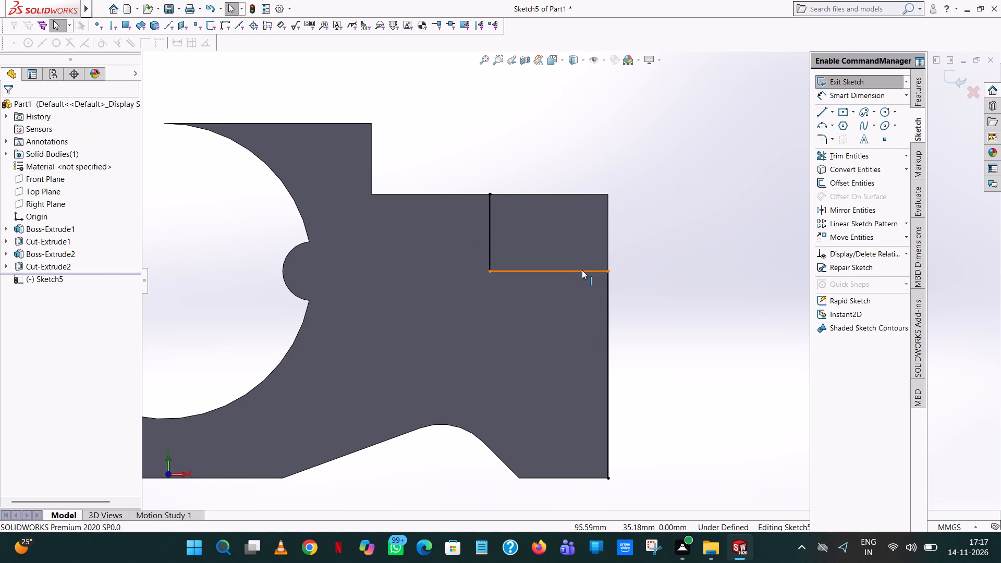
click(582, 270)
click(616, 144)
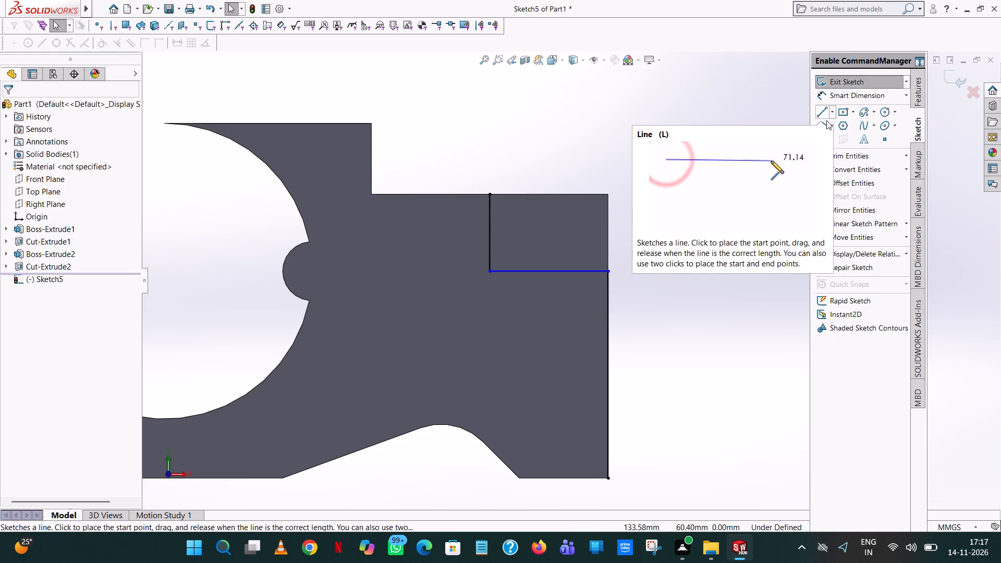
Sketch a 20 mm radius circle centred on the horizontal line's outer end, passing through its inner end.
click(884, 112)
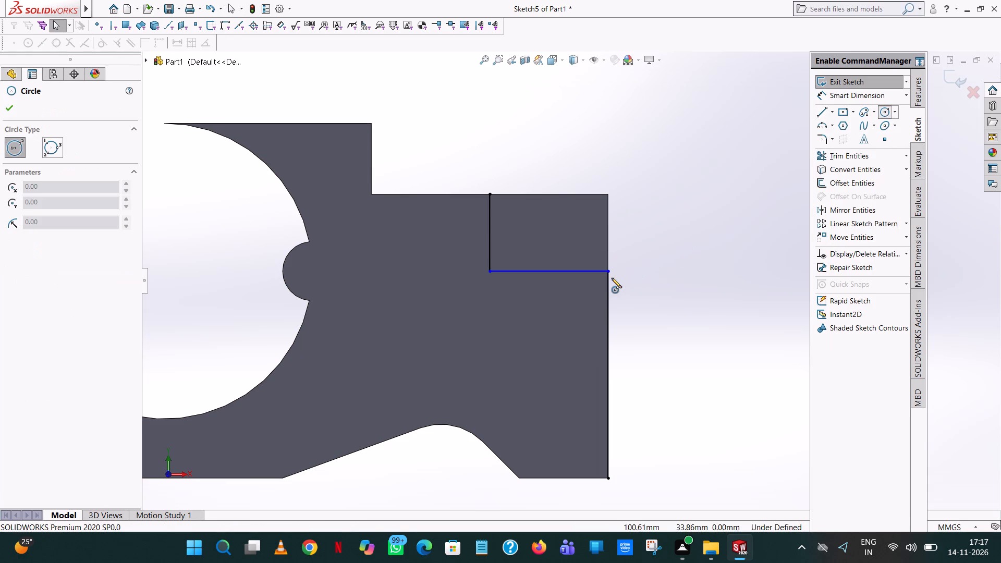
click(608, 271)
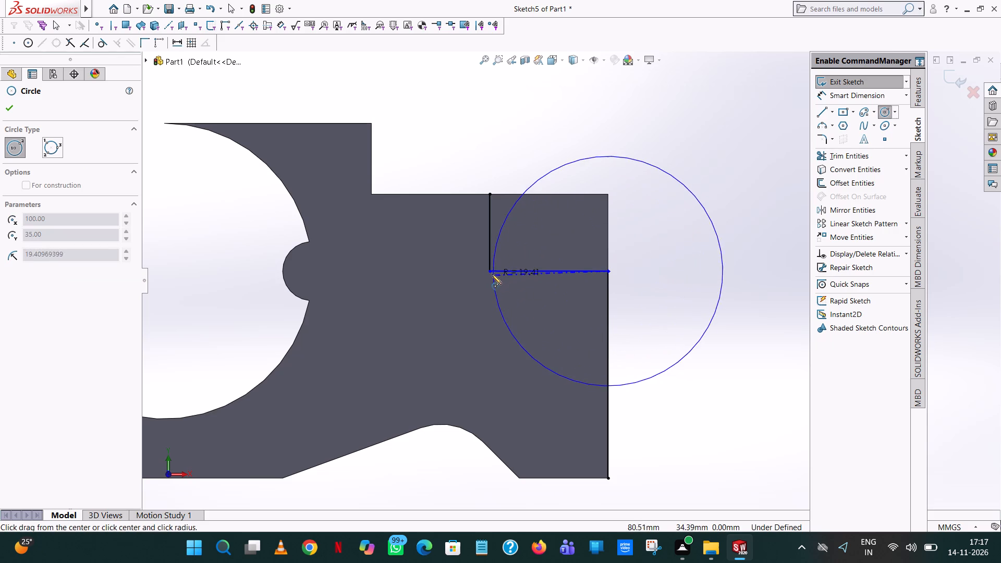
click(490, 274)
right_click(490, 272)
click(510, 279)
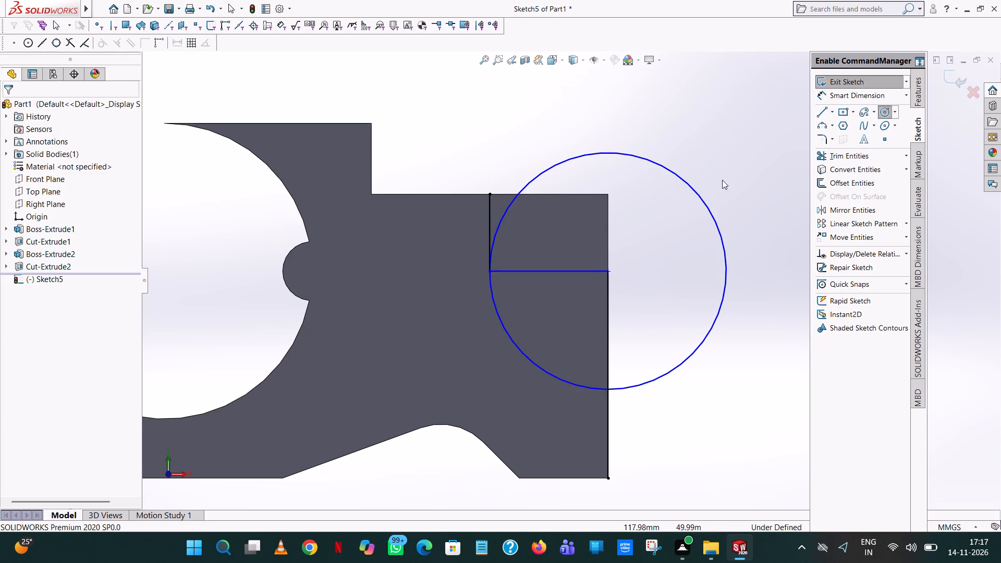
Trim the circle to its lower quarter arc inside the block, removing the horizontal line and the outer vertical line below the arc.
click(862, 161)
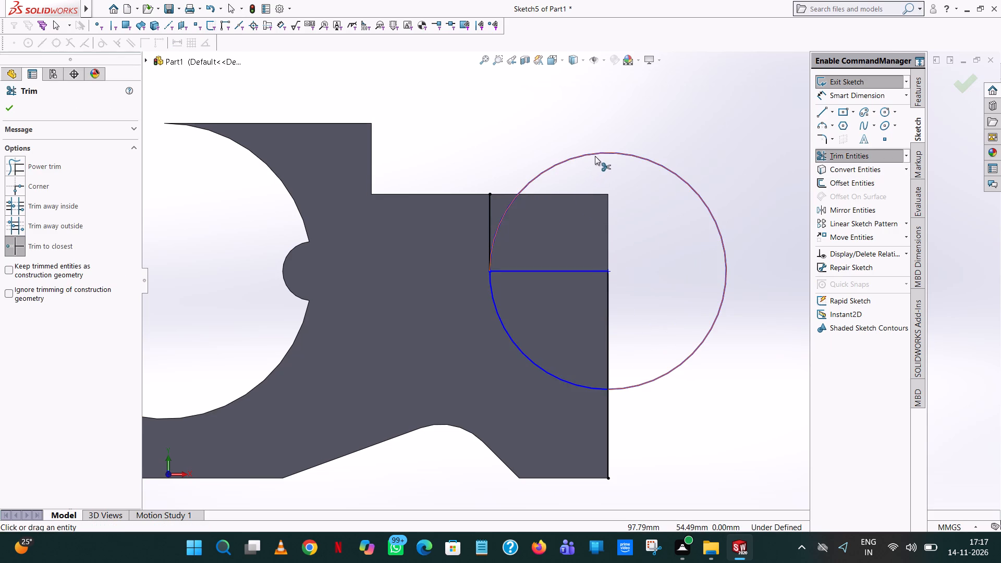
click(595, 156)
click(590, 274)
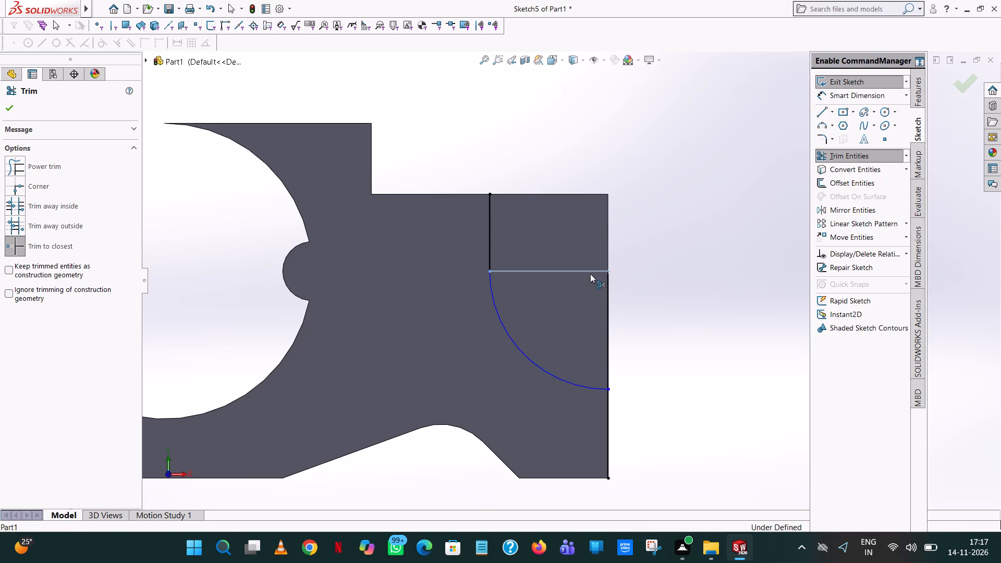
click(605, 440)
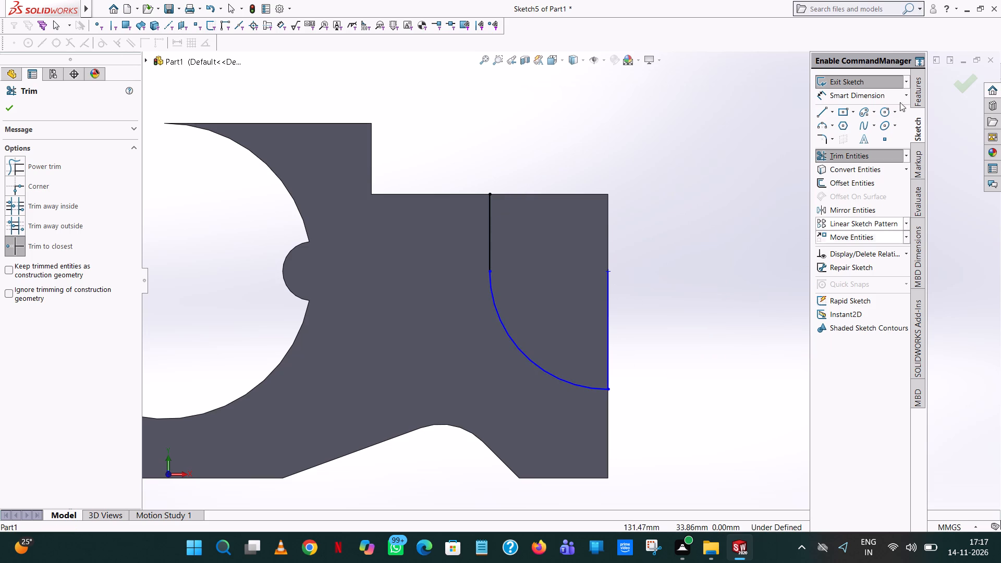
Close the profile with a 20 mm line along the step's top edge and a 13 mm line down to the arc's centre.
click(825, 113)
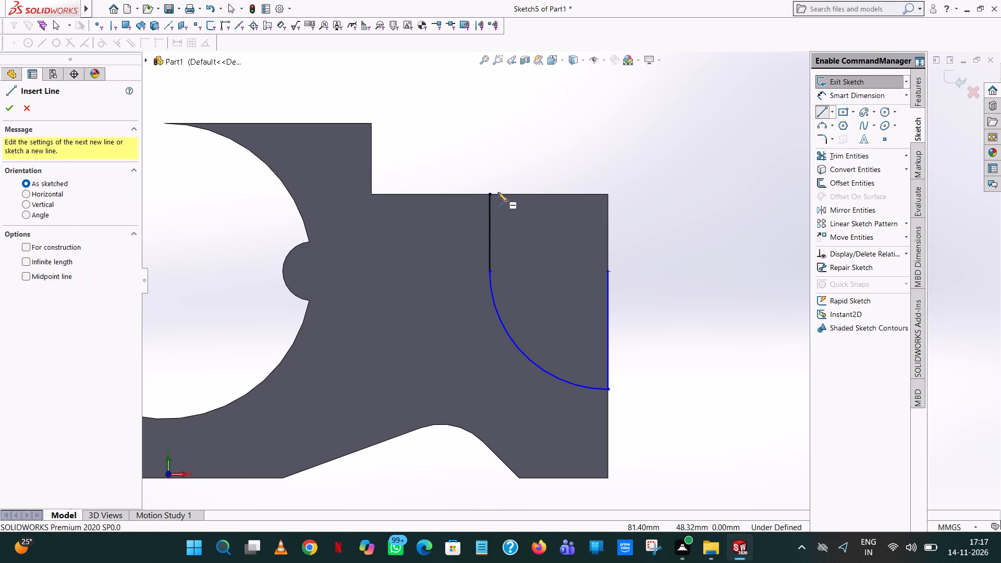
click(489, 194)
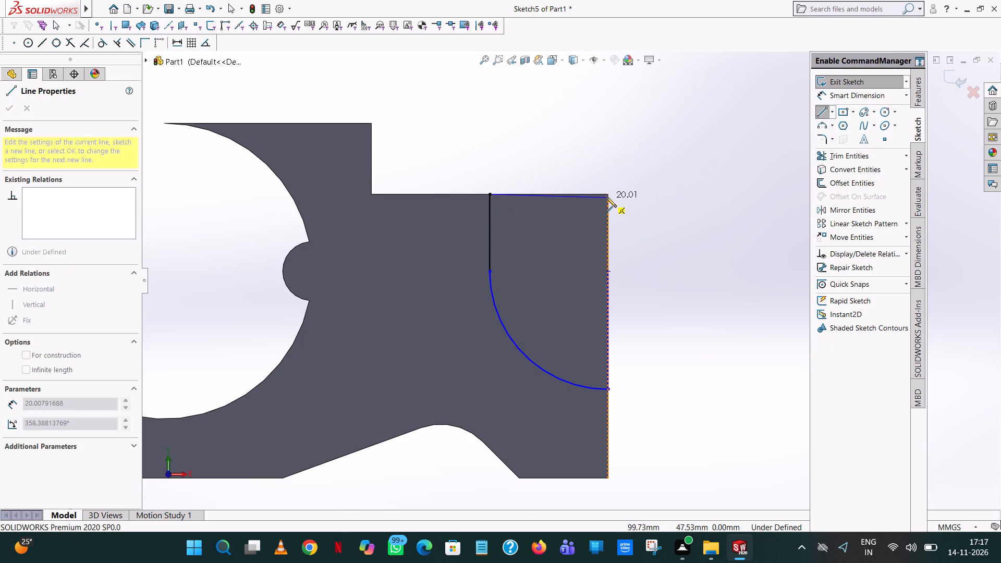
click(608, 194)
click(607, 272)
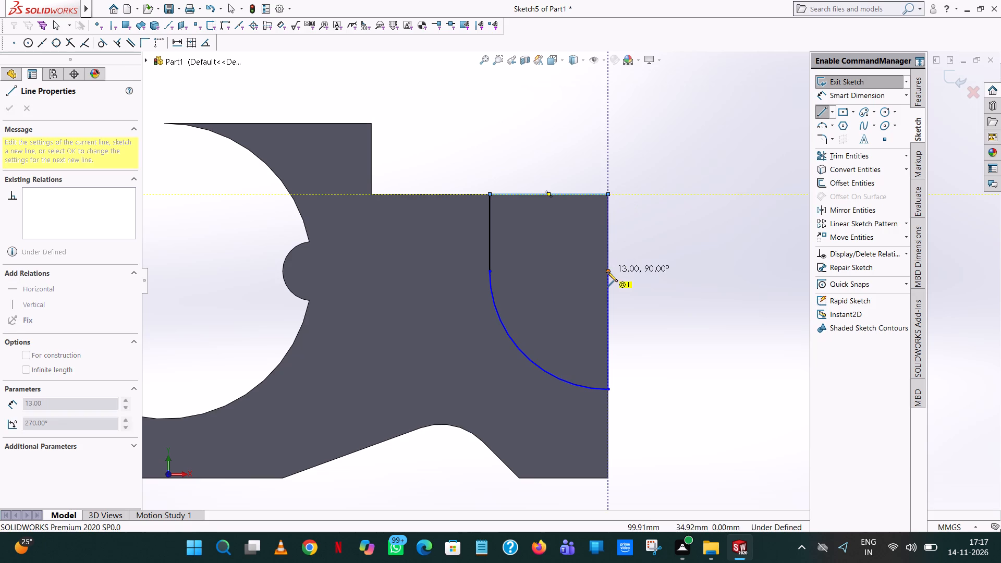
right_click(607, 272)
click(637, 280)
click(682, 183)
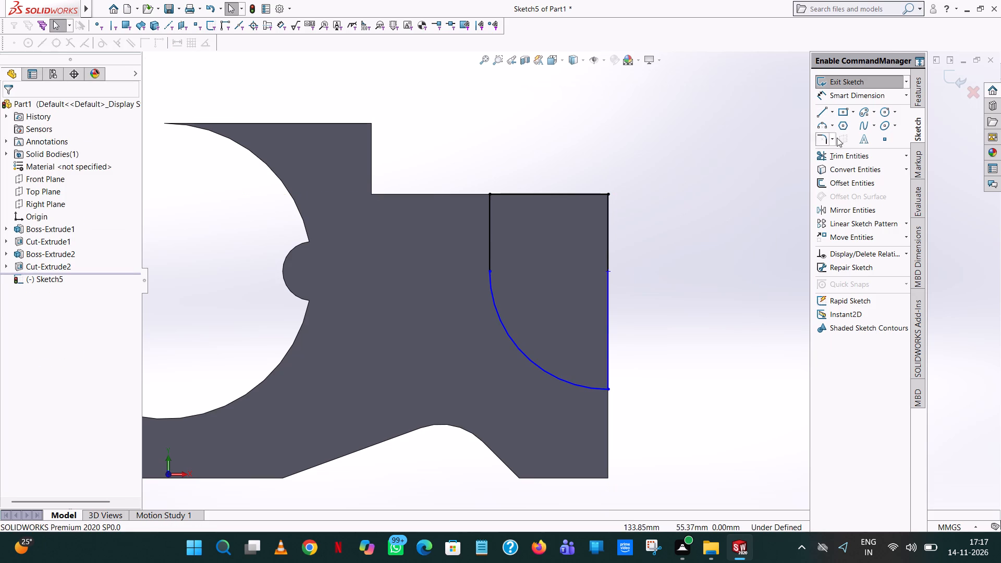
Dimension the quarter arc's radius.
click(849, 100)
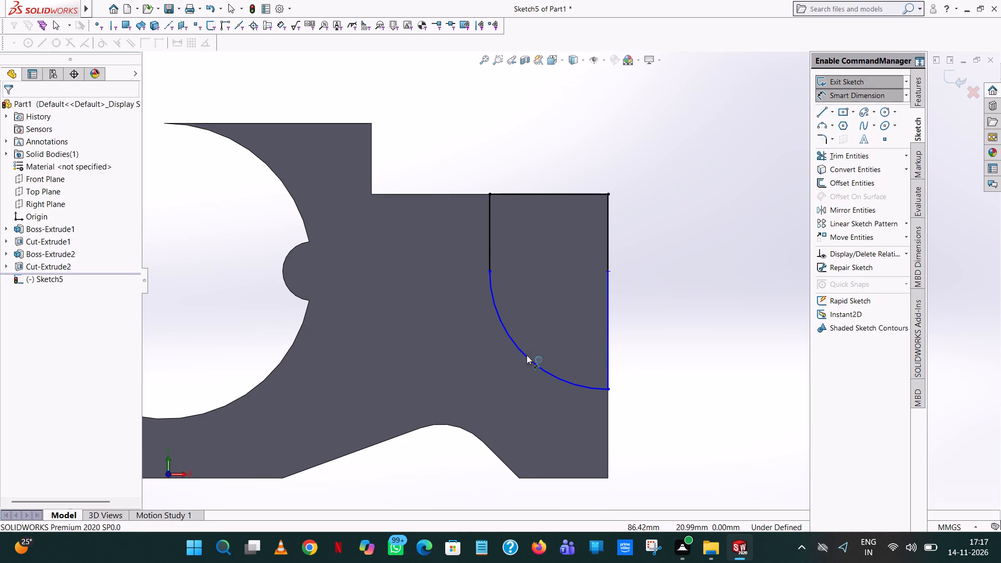
click(527, 355)
click(673, 243)
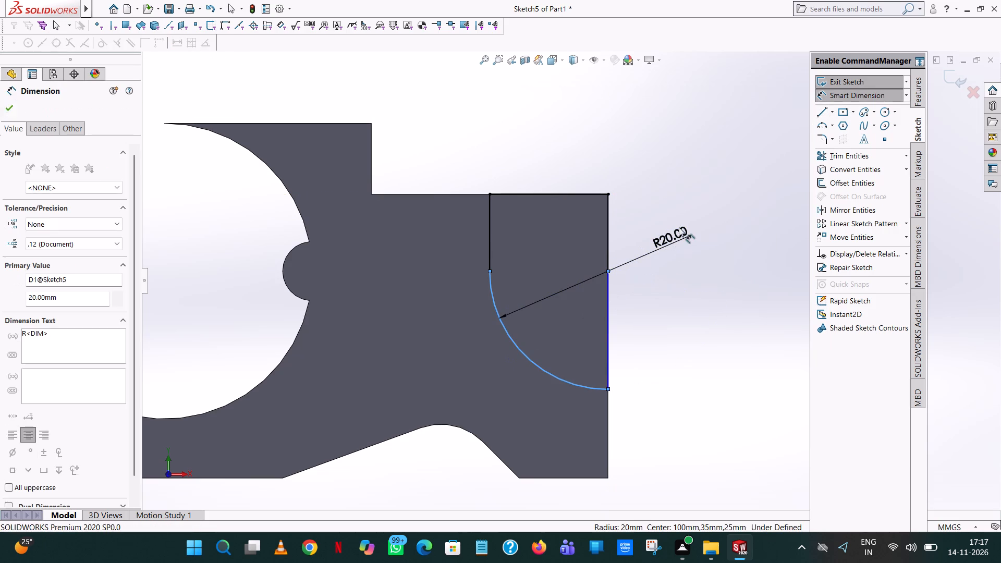
click(625, 230)
click(691, 151)
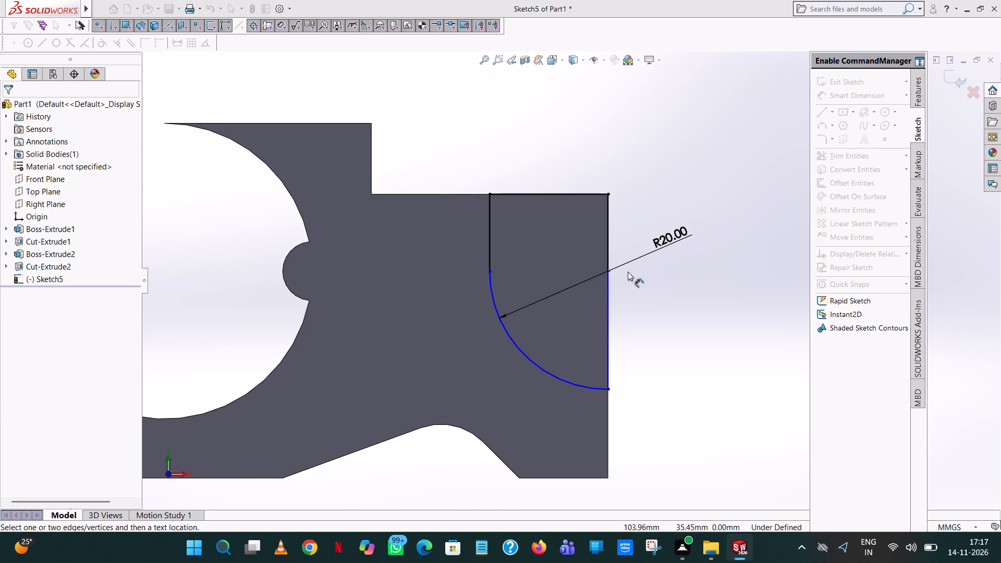
Dimension the vertical distance between the arc's centre and the profile's top line.
click(608, 271)
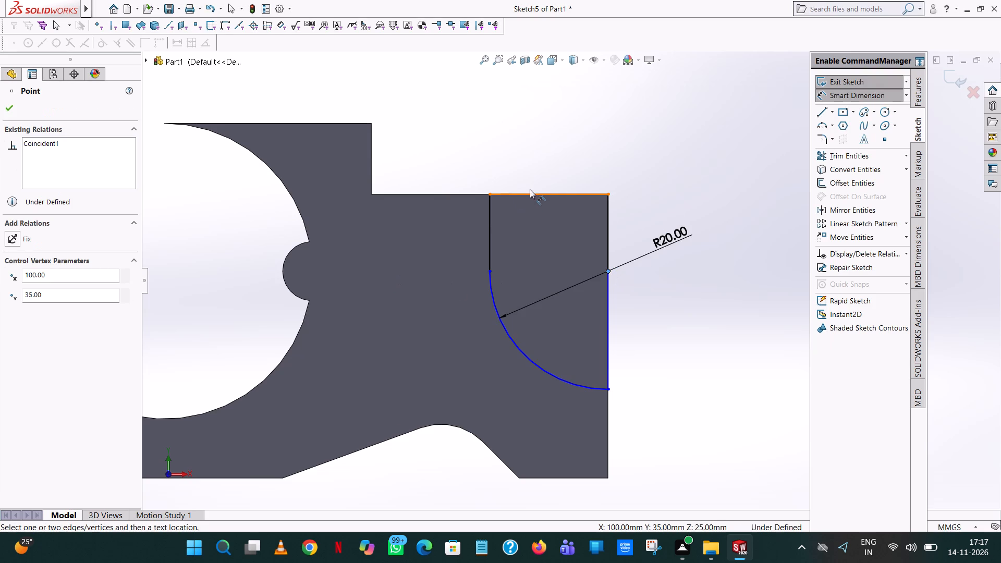
click(530, 195)
click(698, 160)
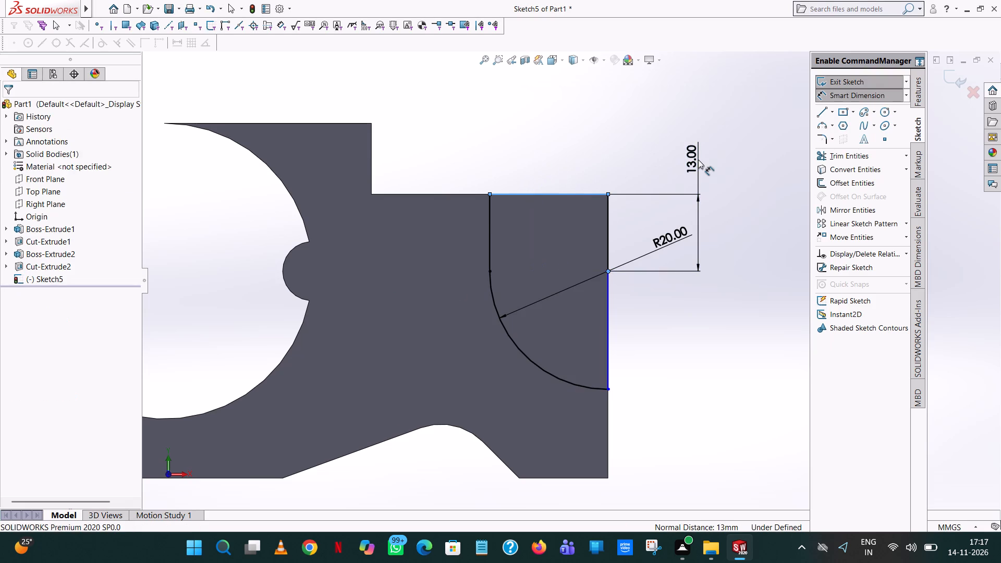
click(653, 144)
click(605, 158)
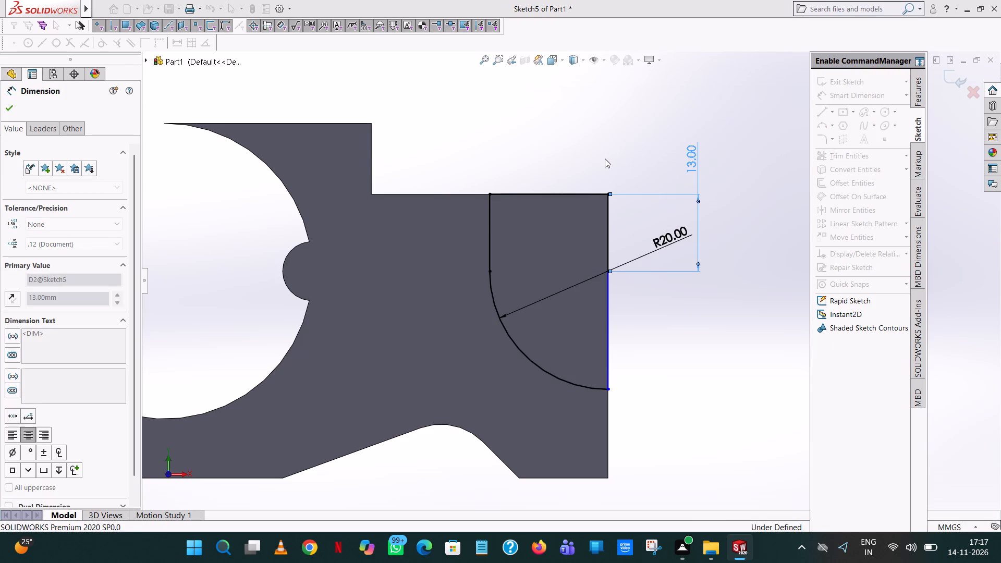
Dimension the horizontal distance between the rounded rib's arc and the profile's outer vertical line.
click(606, 311)
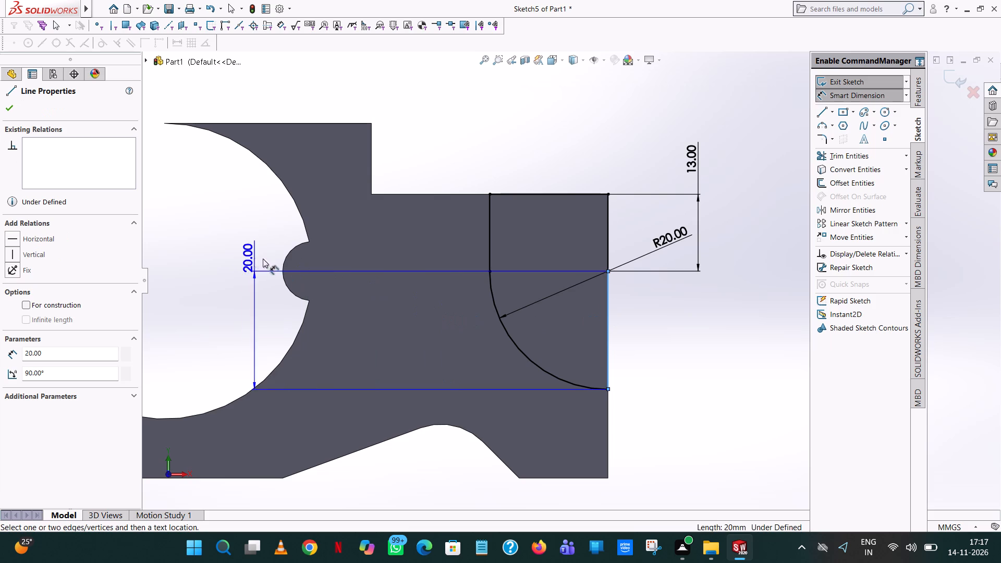
click(284, 259)
click(551, 161)
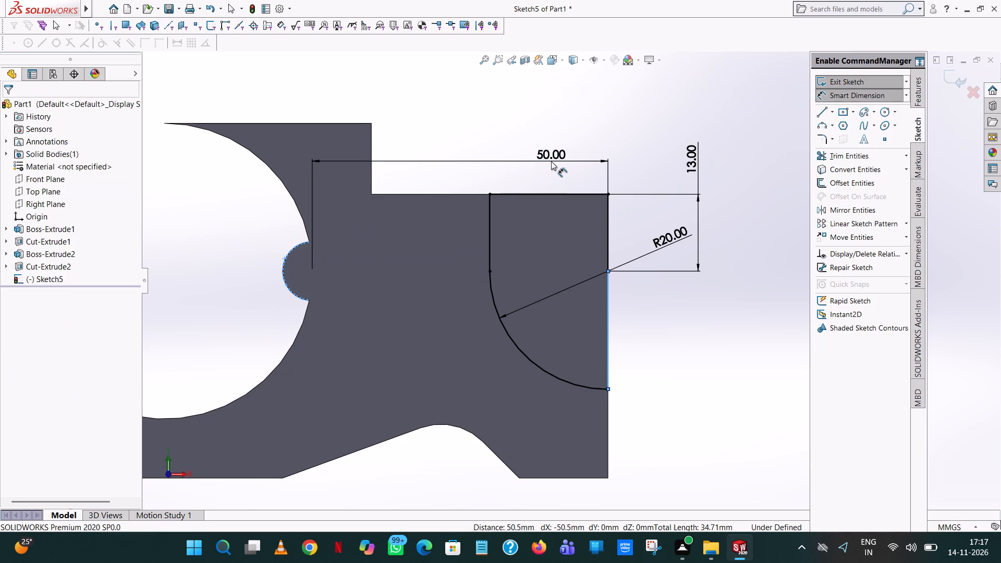
click(501, 145)
click(688, 97)
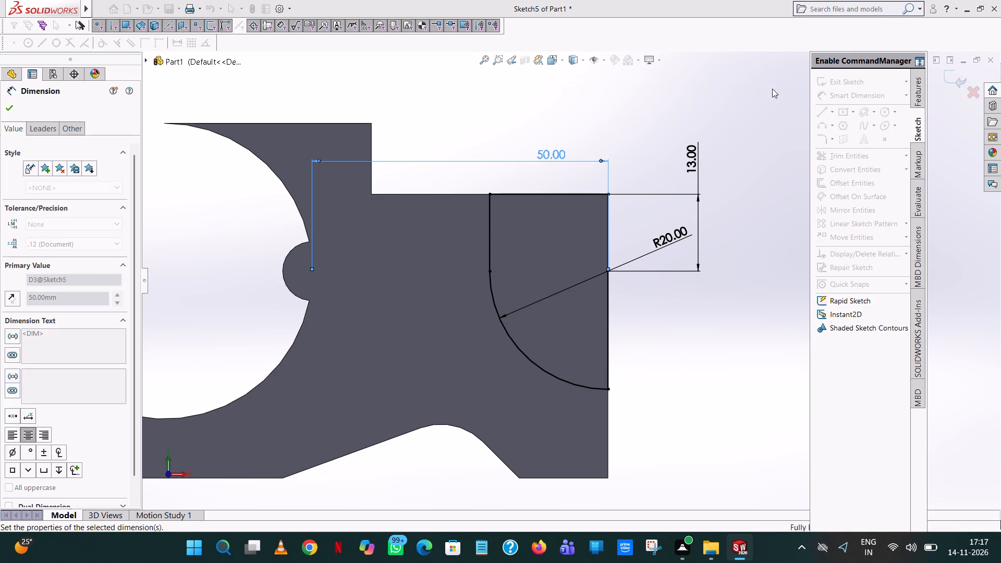
Cut-extrude the quarter-round profile to a blind depth of 9 mm.
click(919, 88)
click(864, 148)
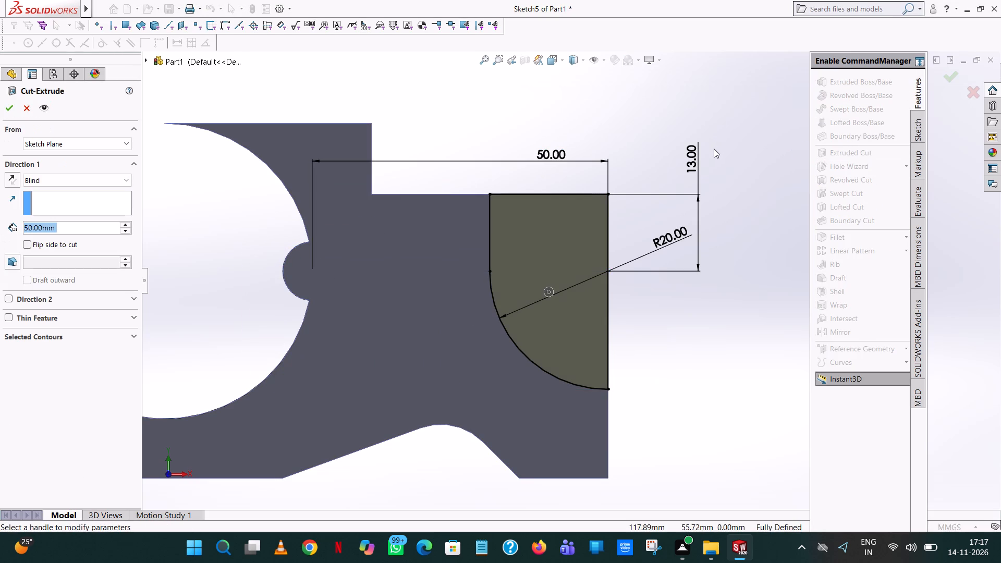
middle_drag(713, 149, 706, 252)
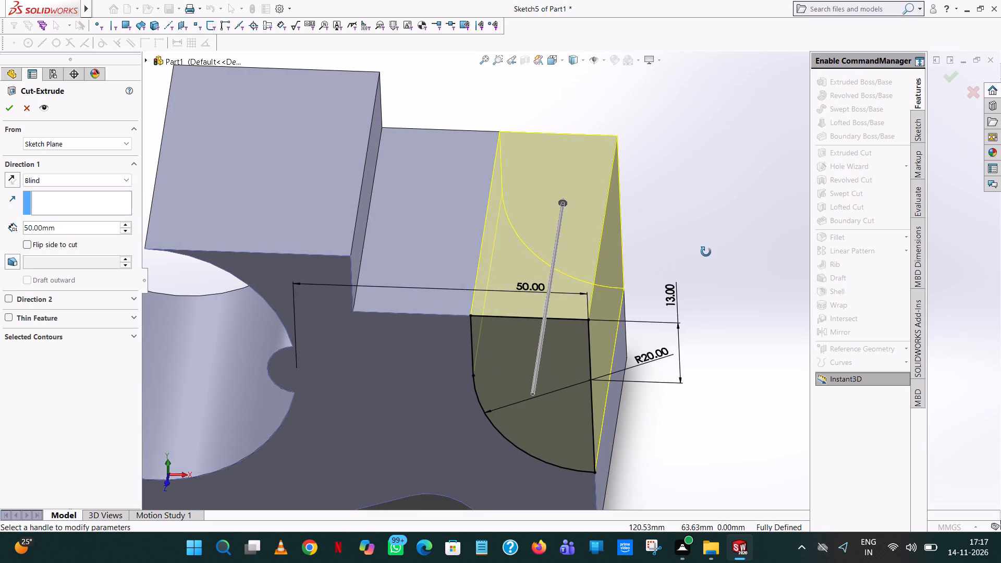
middle_drag(706, 252, 703, 267)
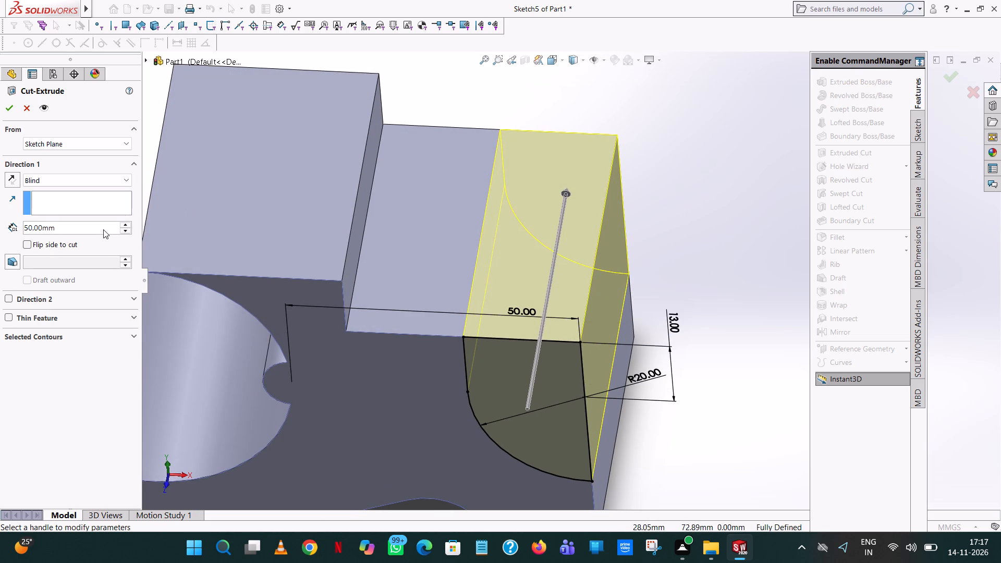
double_click(102, 227)
key(9)
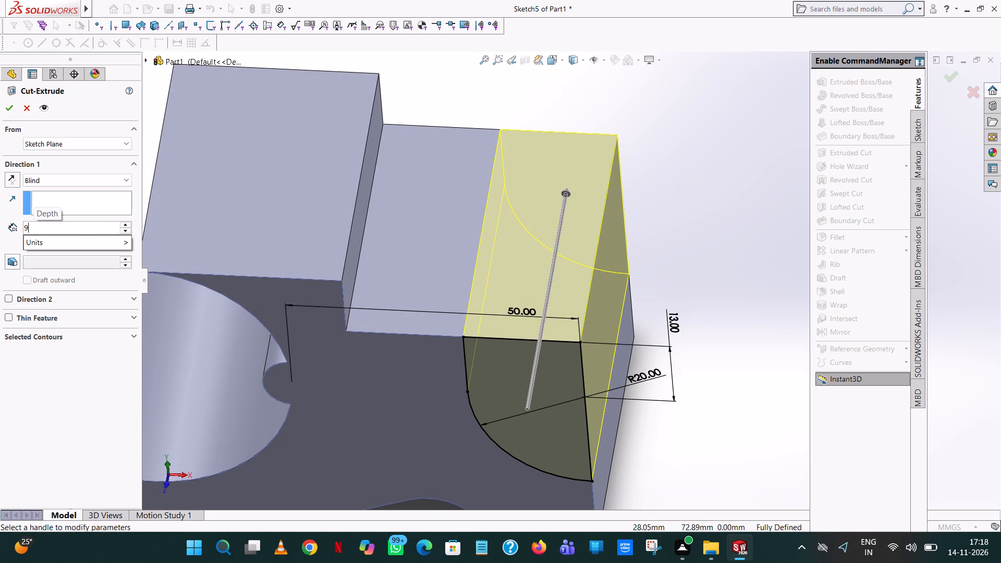
key(Return)
click(12, 107)
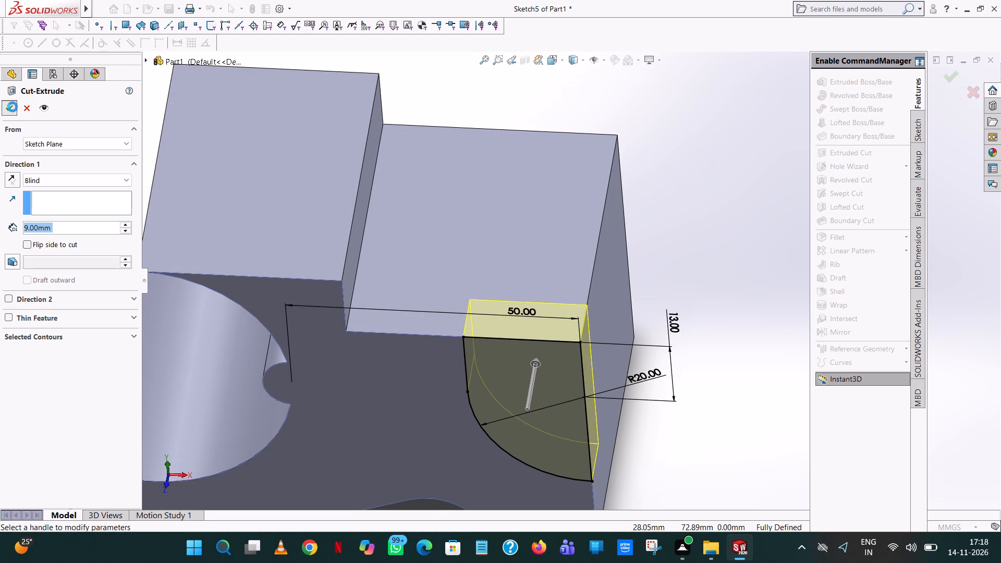
click(661, 136)
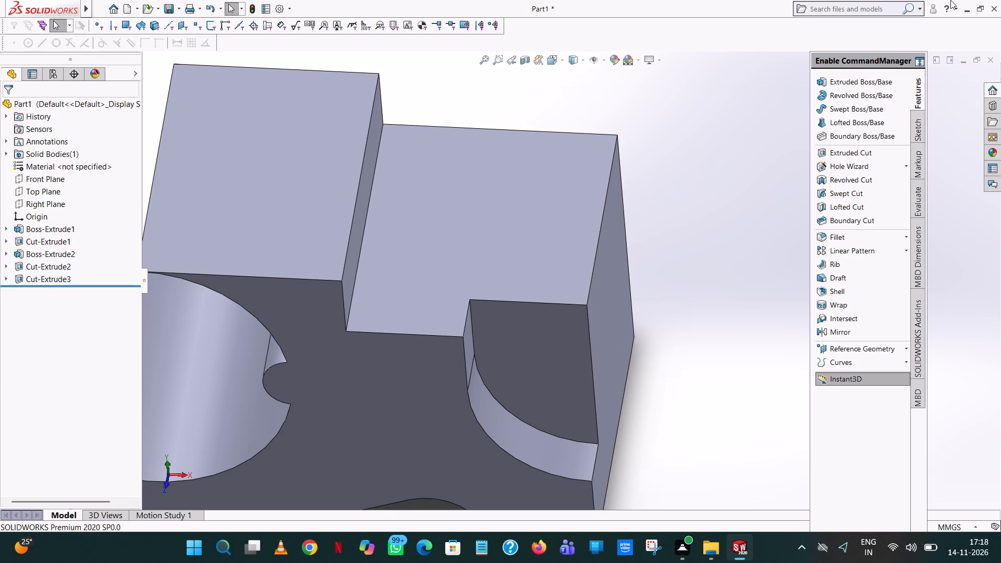
Start an extruded-cut sketch on the recessed floor of the quarter-round cut.
click(858, 156)
click(530, 316)
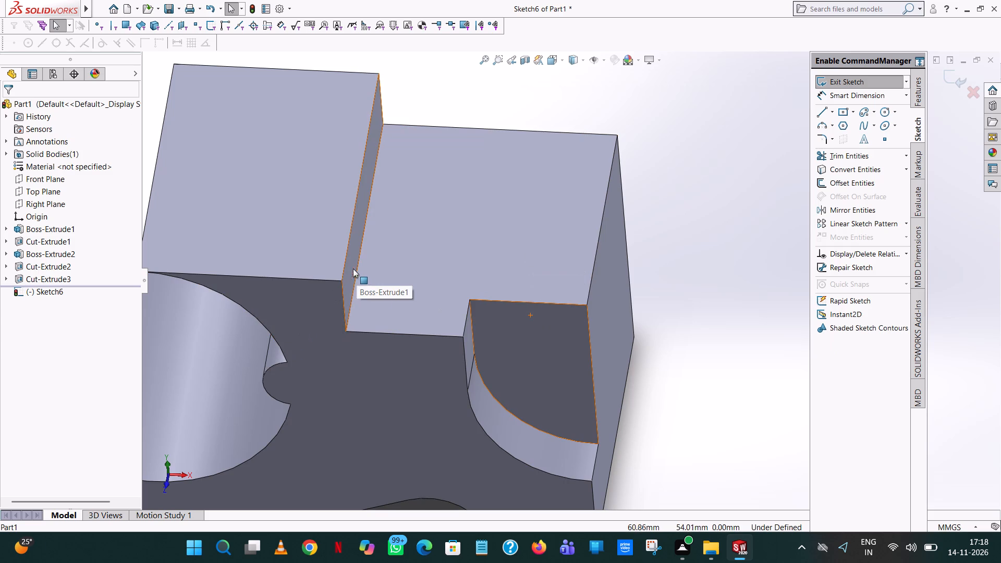
scroll(558, 305, up, 4)
middle_drag(547, 303, 557, 264)
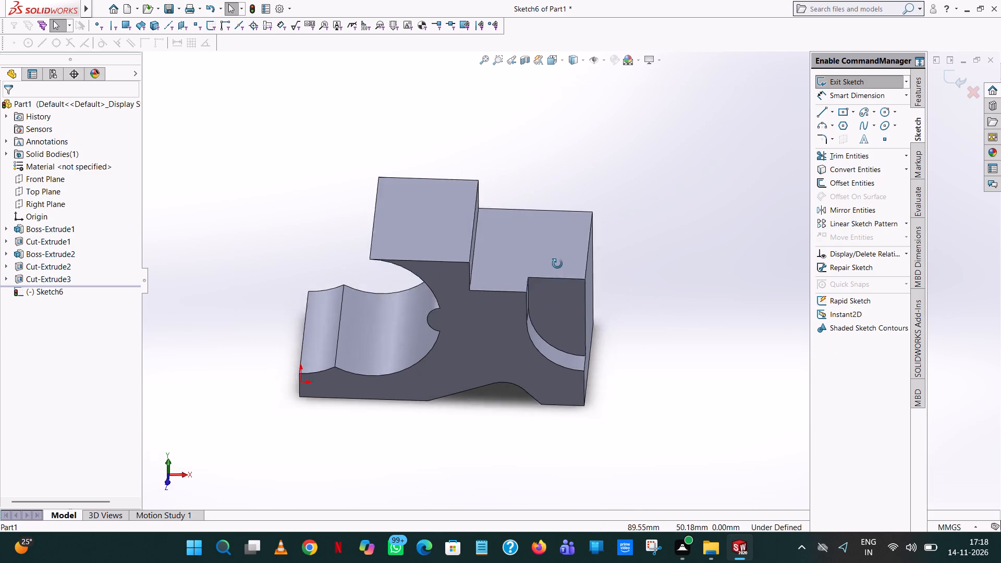
middle_drag(557, 264, 575, 224)
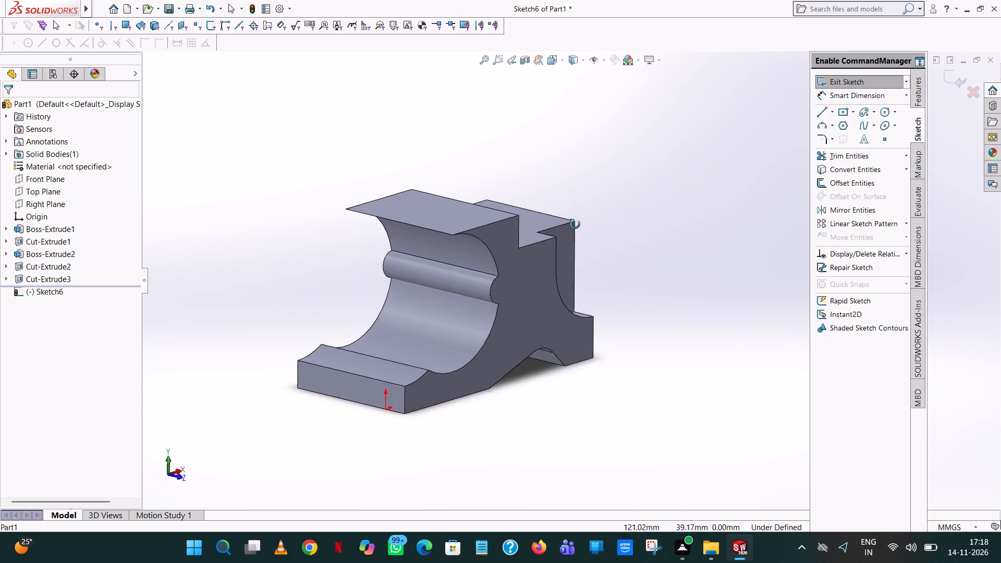
middle_drag(575, 224, 521, 255)
scroll(469, 267, up, 1)
scroll(521, 255, up, 1)
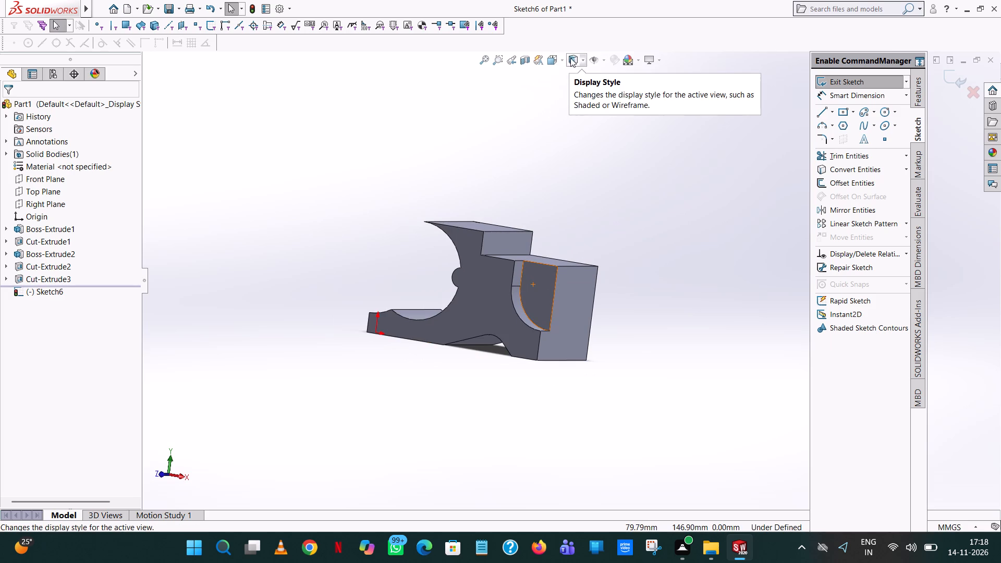
click(559, 60)
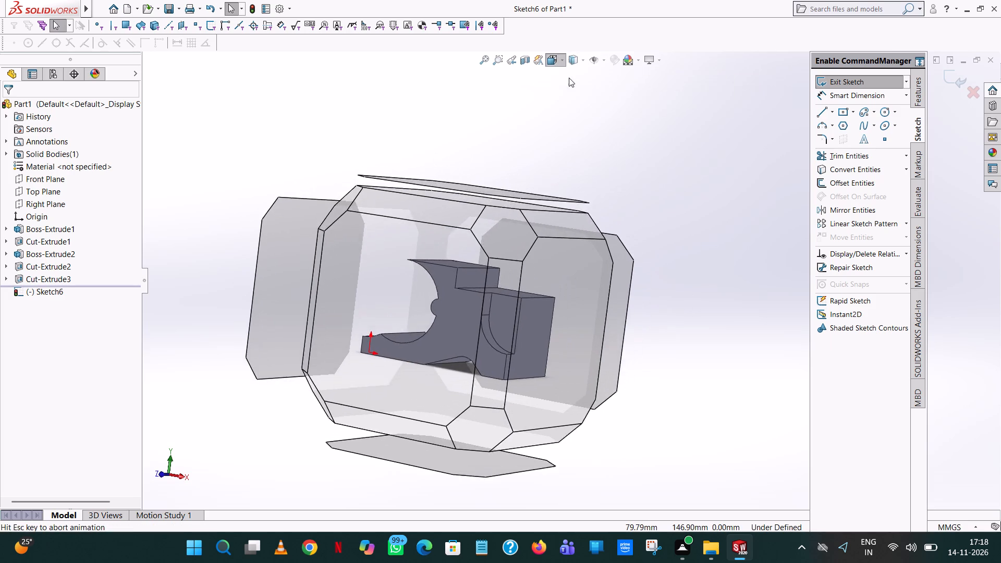
click(608, 119)
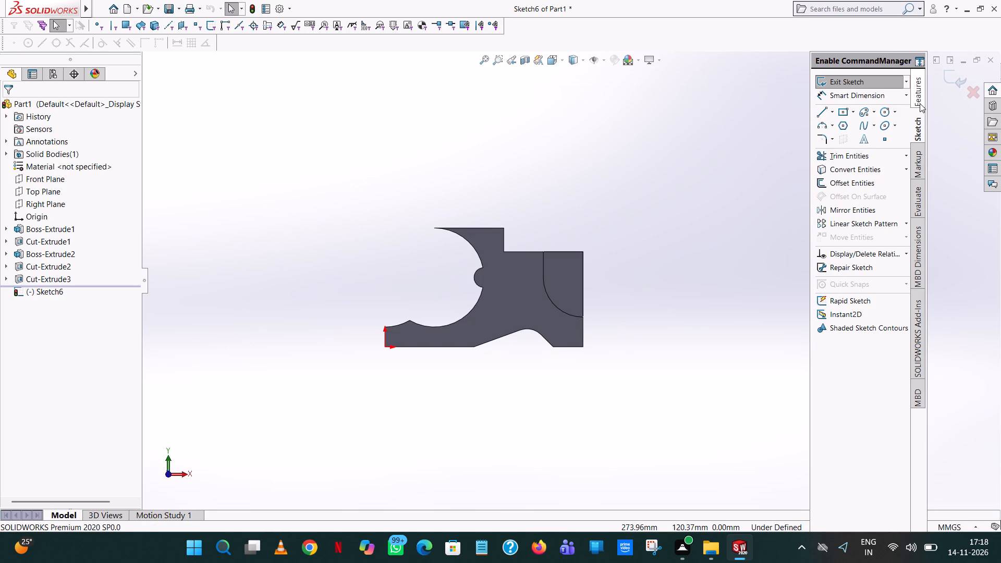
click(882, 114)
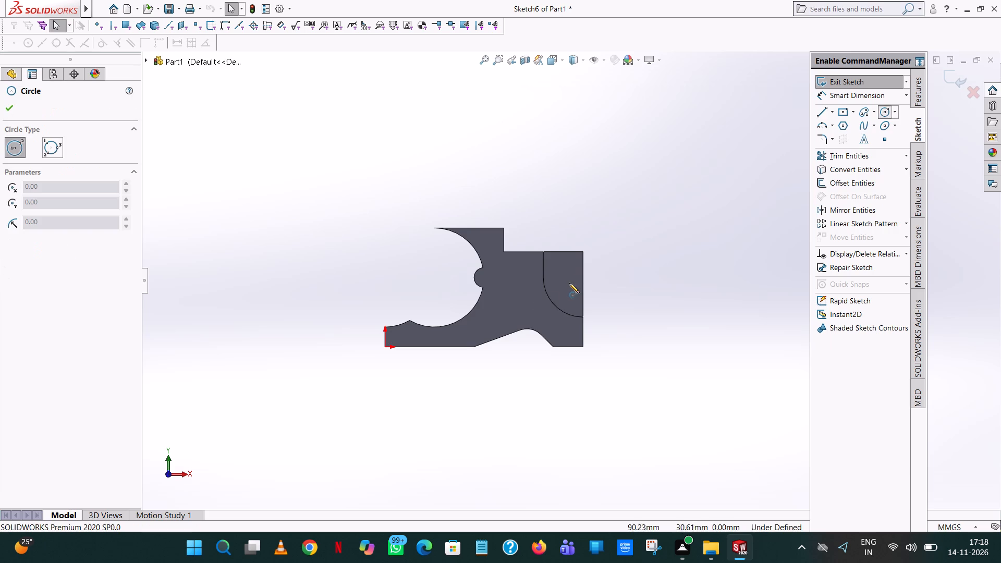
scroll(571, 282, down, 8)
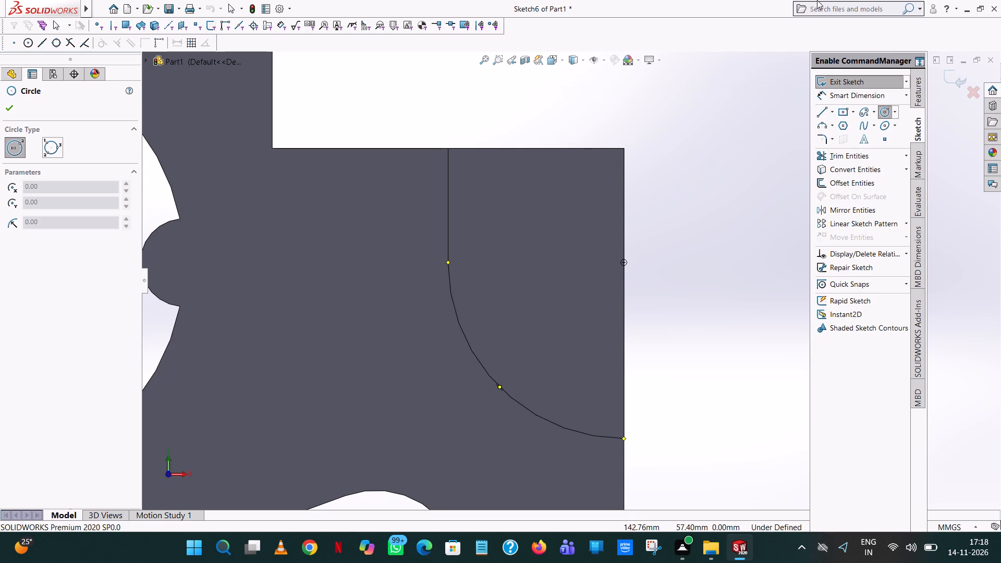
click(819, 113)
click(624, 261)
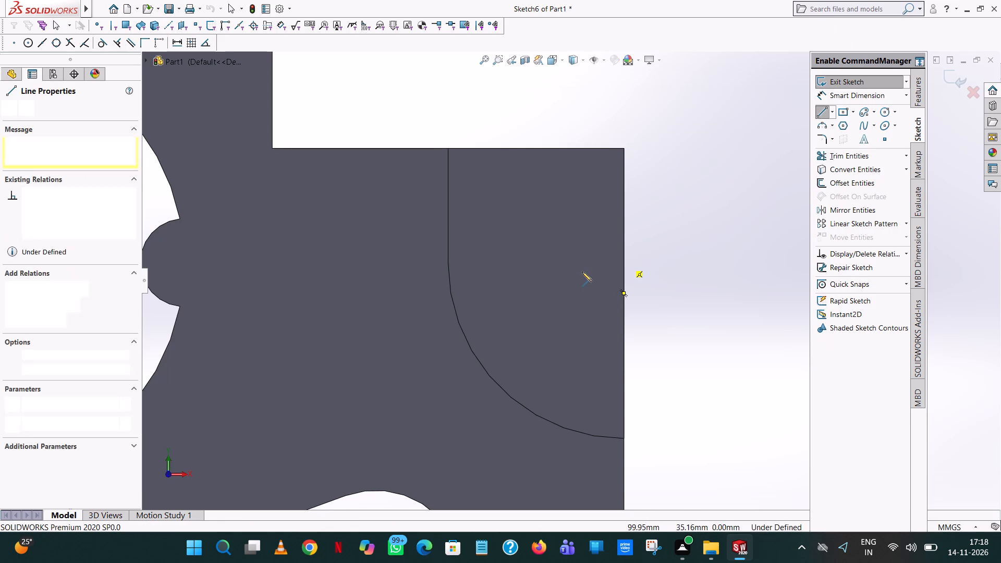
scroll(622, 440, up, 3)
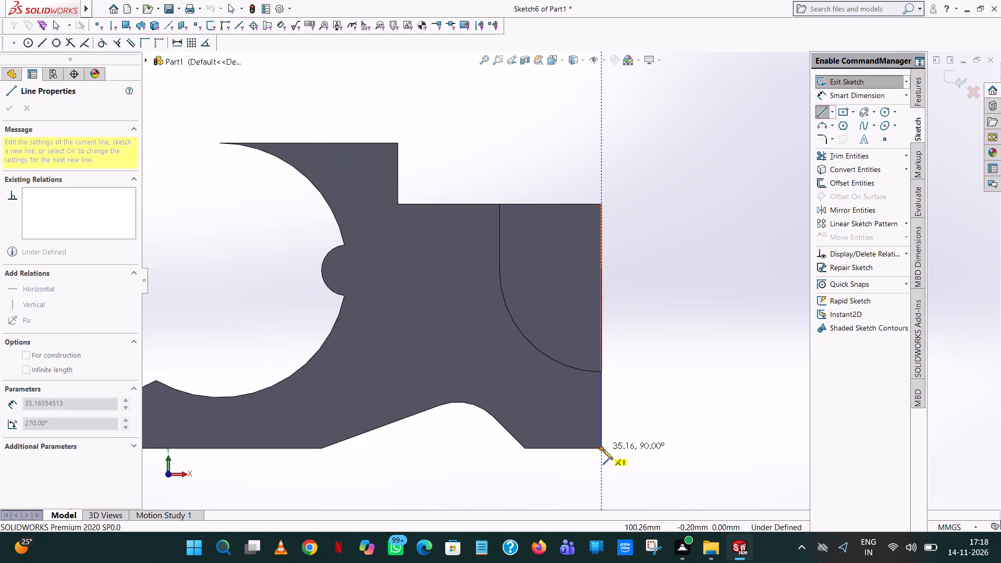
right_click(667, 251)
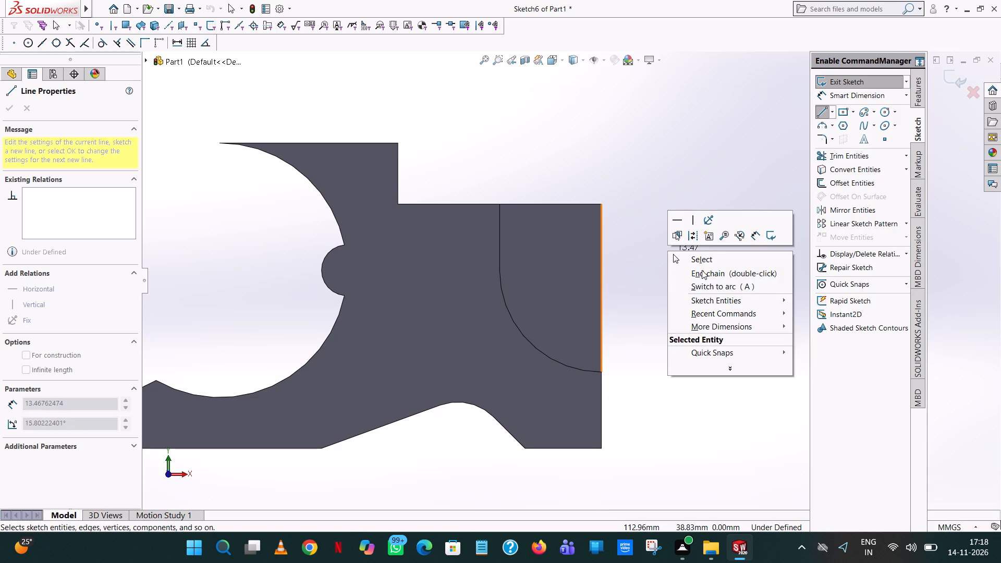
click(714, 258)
Draw a 35 mm vertical helper line up from the block's bottom outer corner along its outer edge.
click(821, 106)
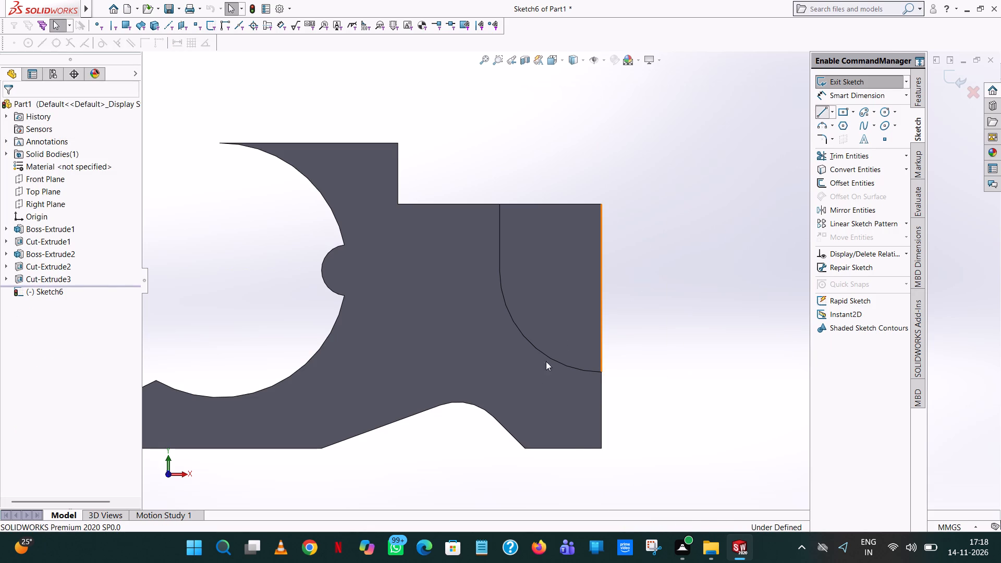
click(600, 449)
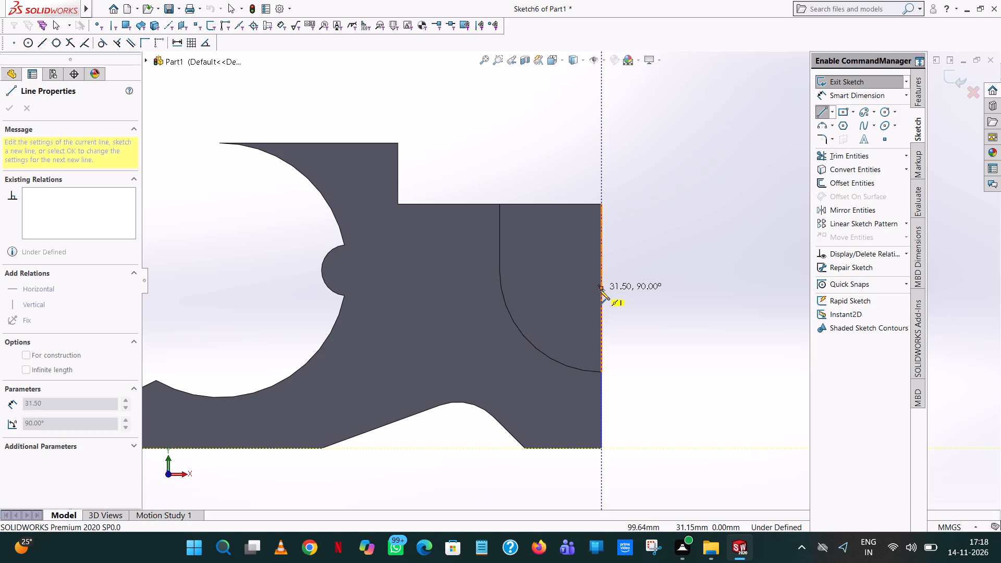
click(602, 299)
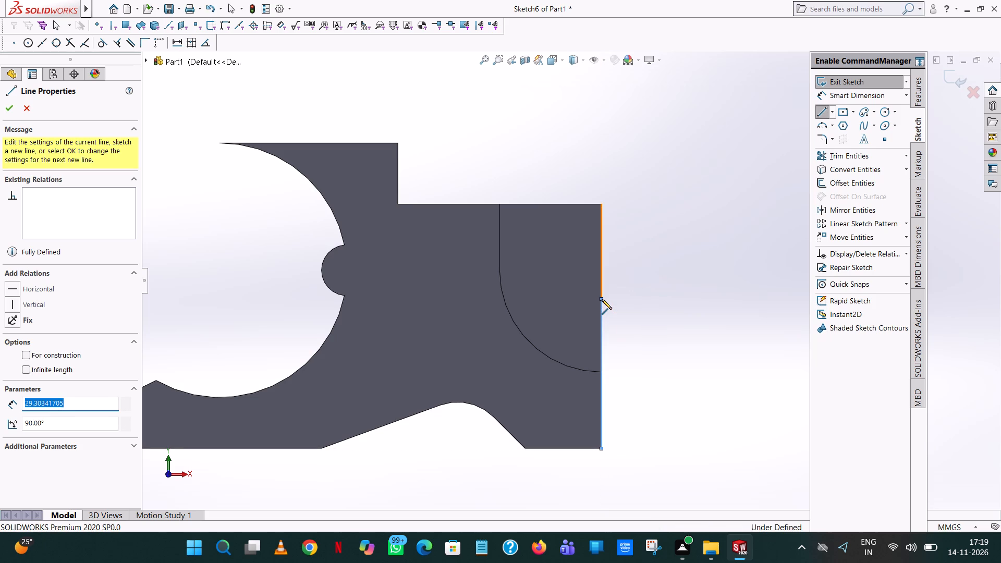
text(35)
key(Return)
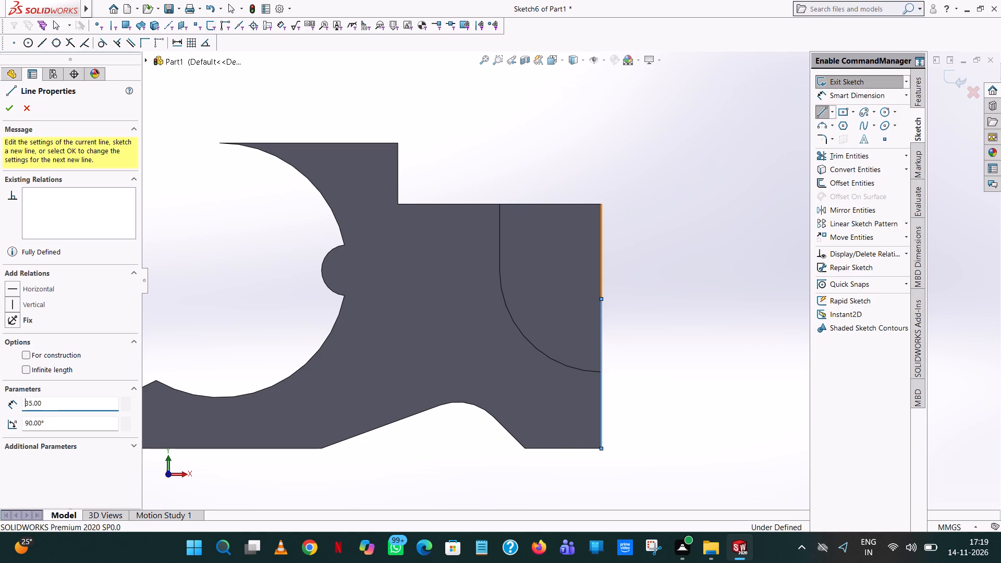
Draw a 10 mm horizontal helper line from the vertical line's upper end inward across the quarter-round recess.
click(552, 272)
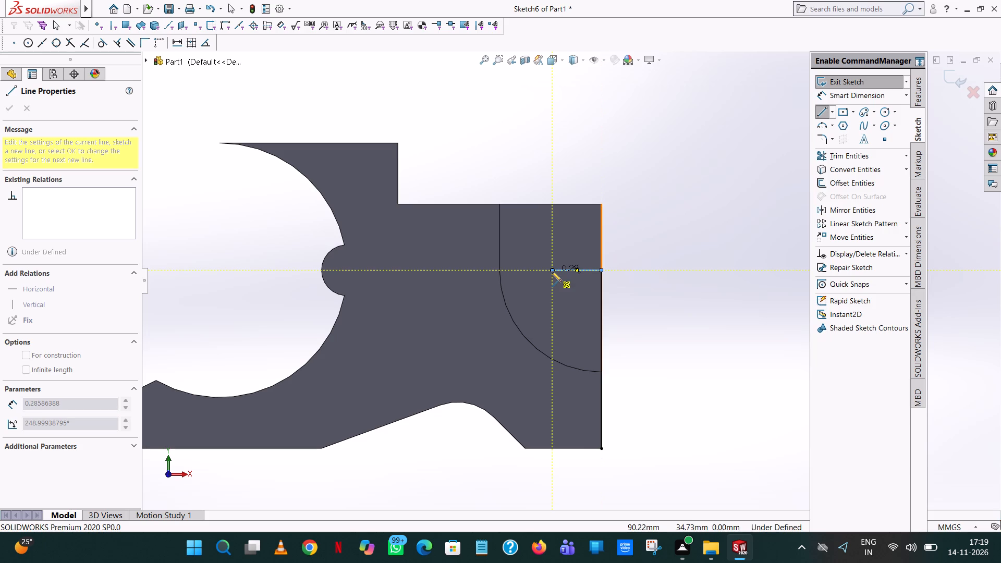
right_click(546, 274)
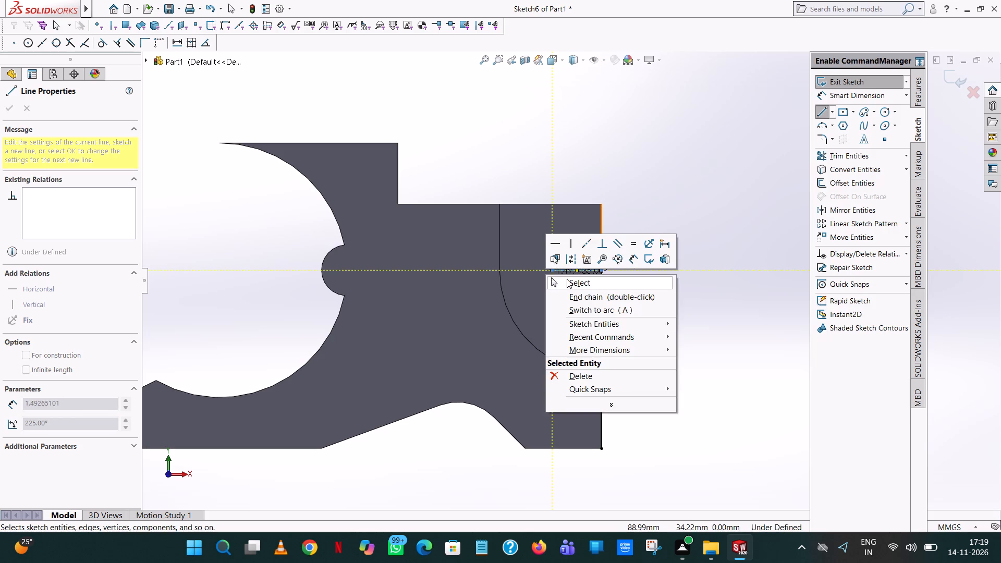
click(567, 279)
click(569, 271)
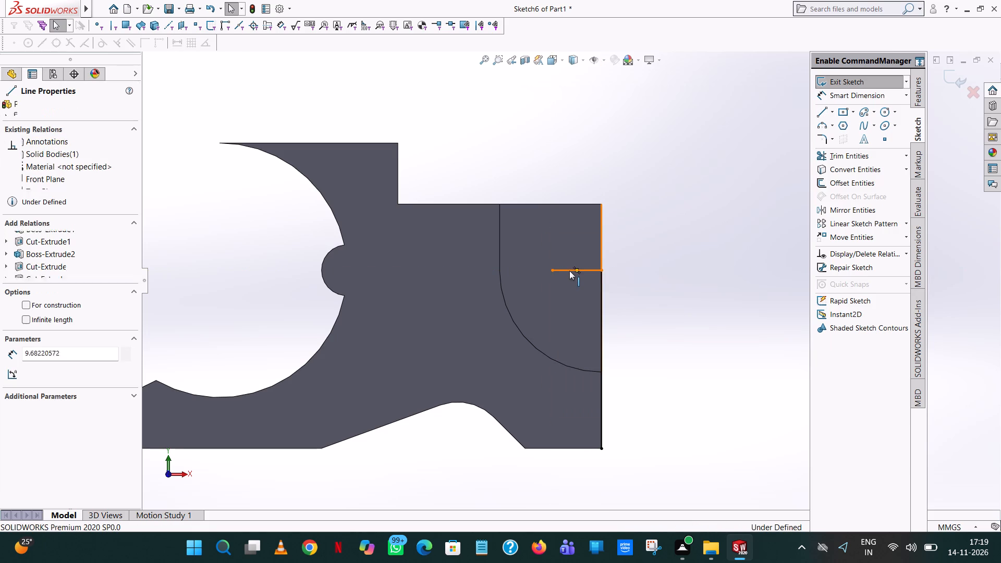
text(10)
key(Return)
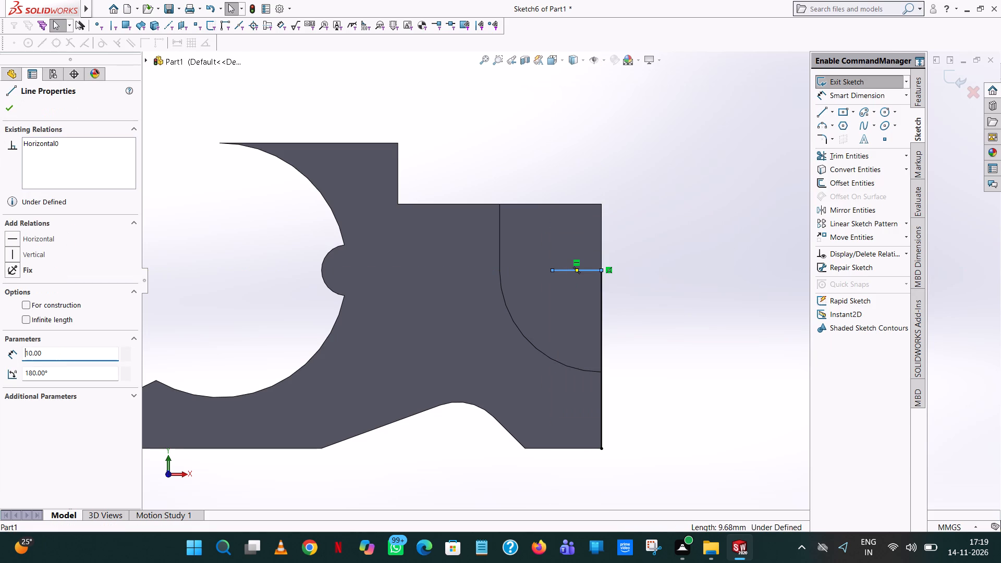
click(736, 134)
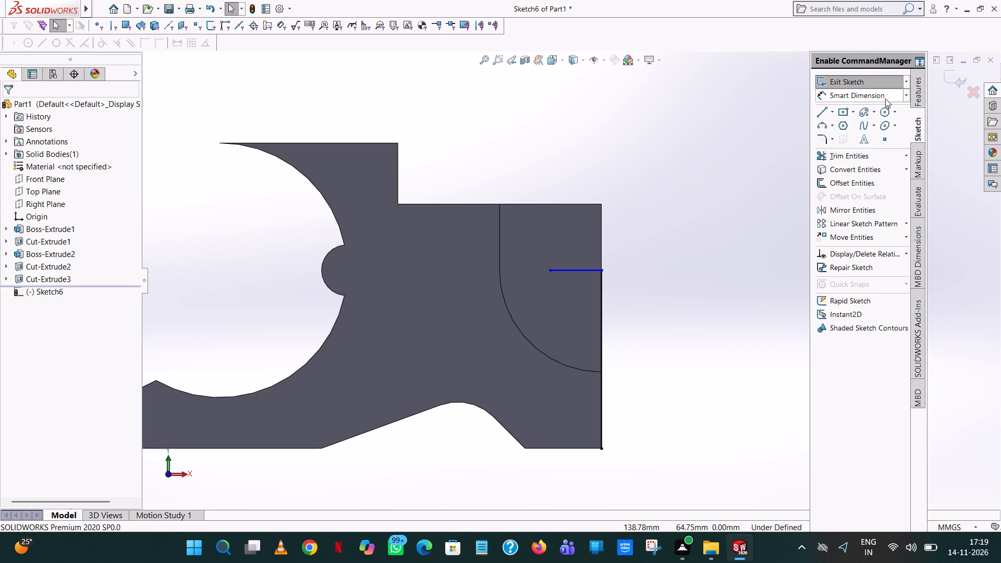
Draw a circle of radius 5 mm centred on the horizontal helper line's inner end.
click(886, 106)
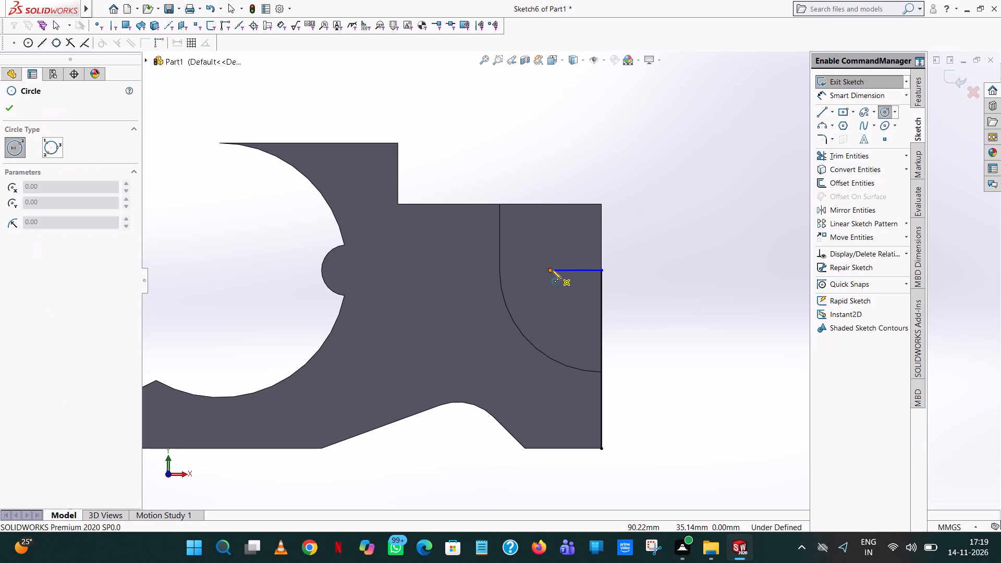
click(552, 270)
click(551, 250)
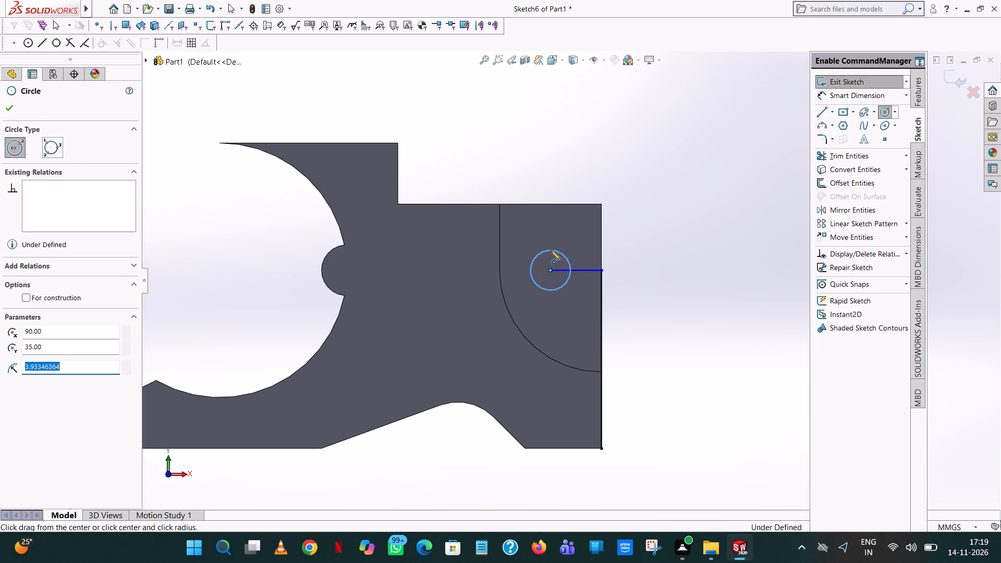
key(5)
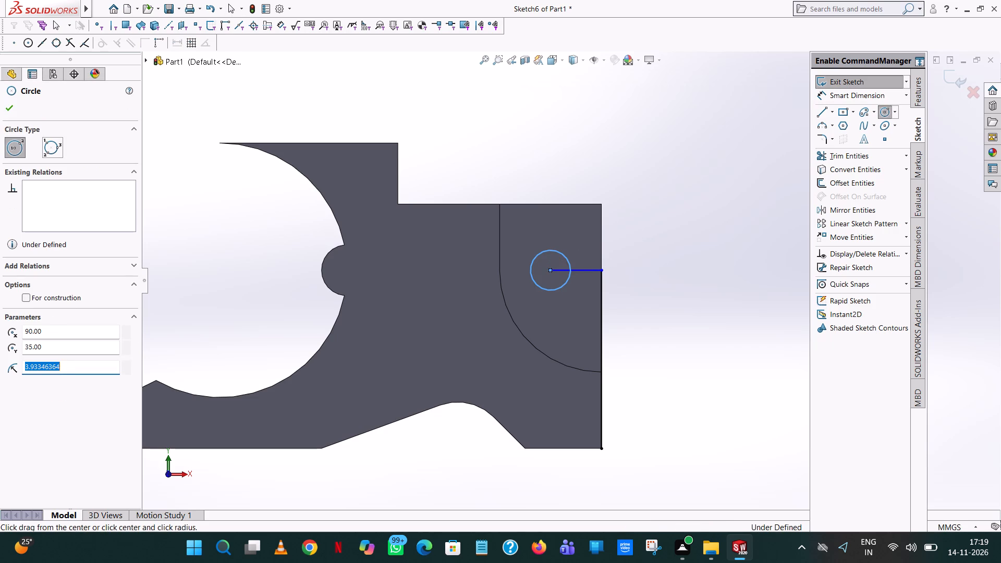
key(Return)
right_click(551, 250)
click(591, 261)
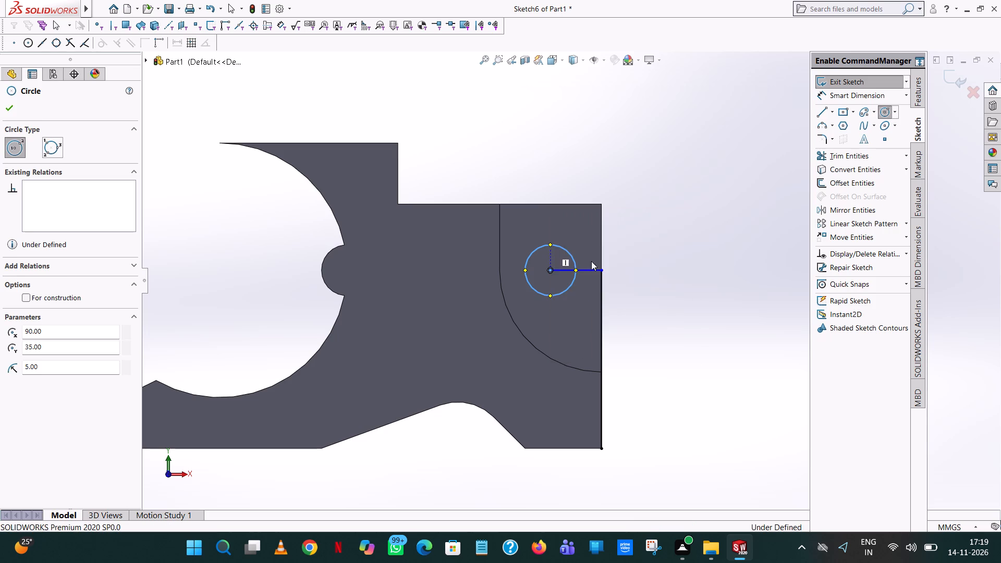
Trim away the horizontal and vertical helper lines, leaving only the circle.
click(852, 156)
click(595, 269)
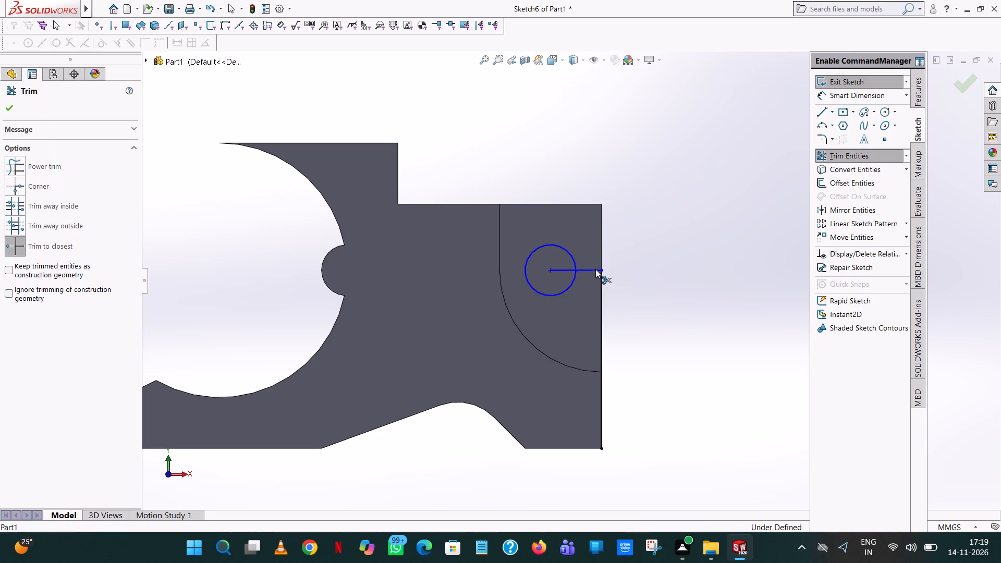
click(561, 271)
click(599, 298)
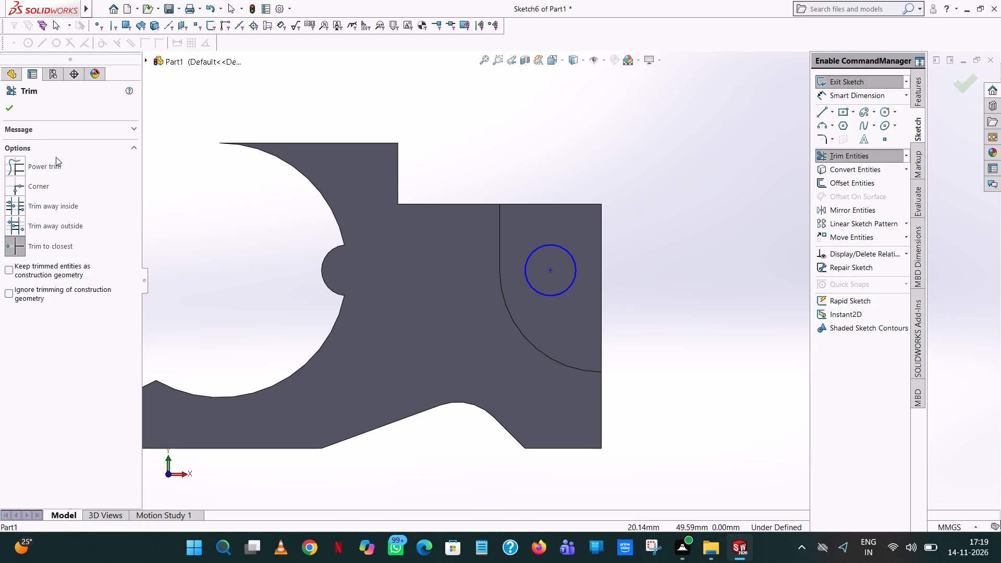
click(11, 107)
Dimension the circle's diameter.
click(872, 94)
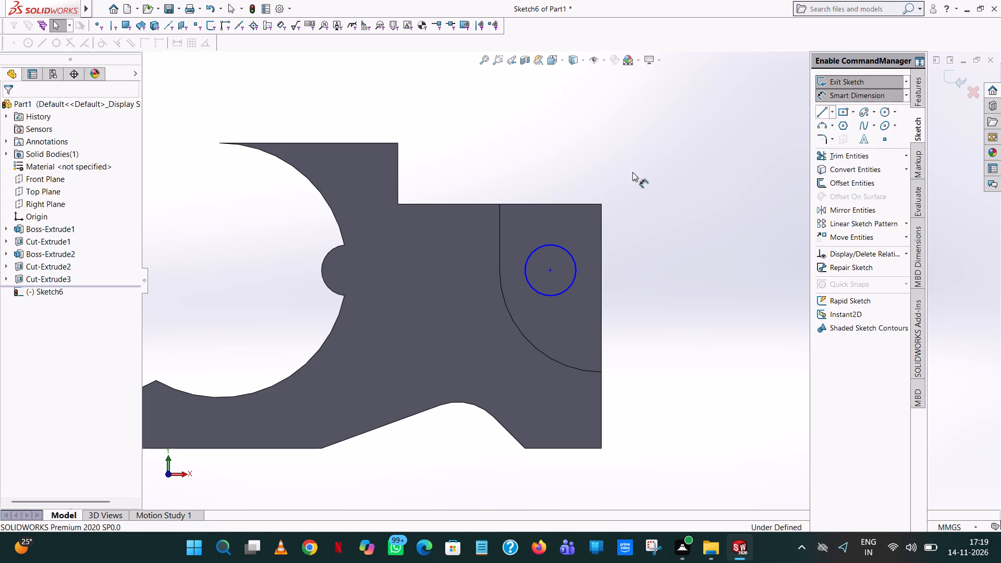
click(534, 247)
click(589, 127)
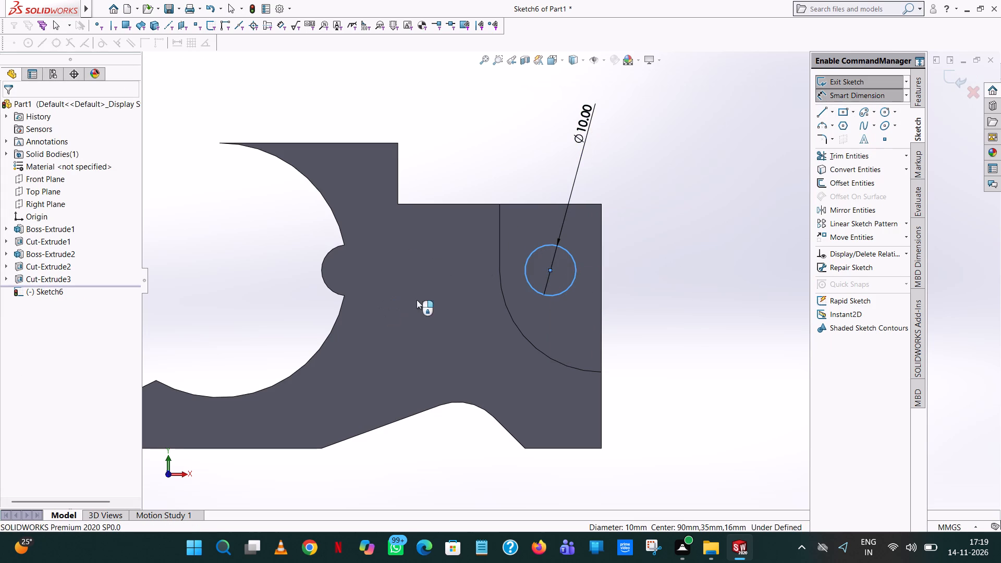
click(547, 117)
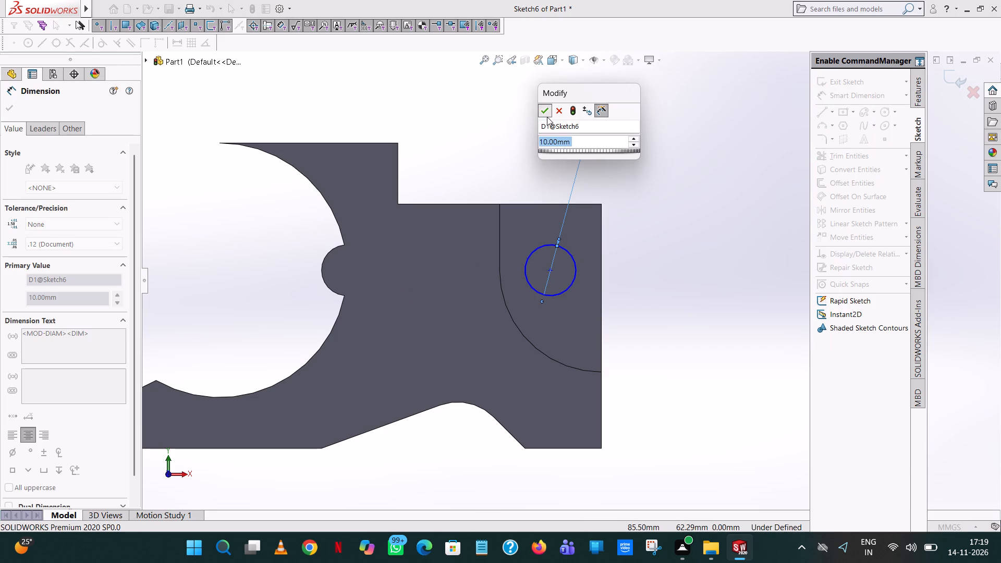
Dimension the horizontal distance from the origin to the circle's centre.
click(519, 151)
click(552, 270)
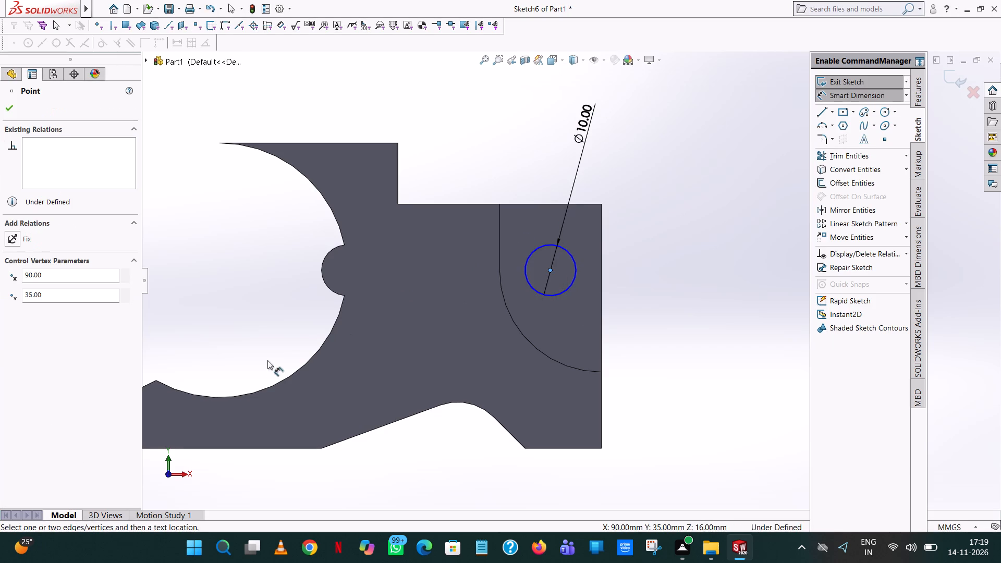
scroll(241, 384, up, 3)
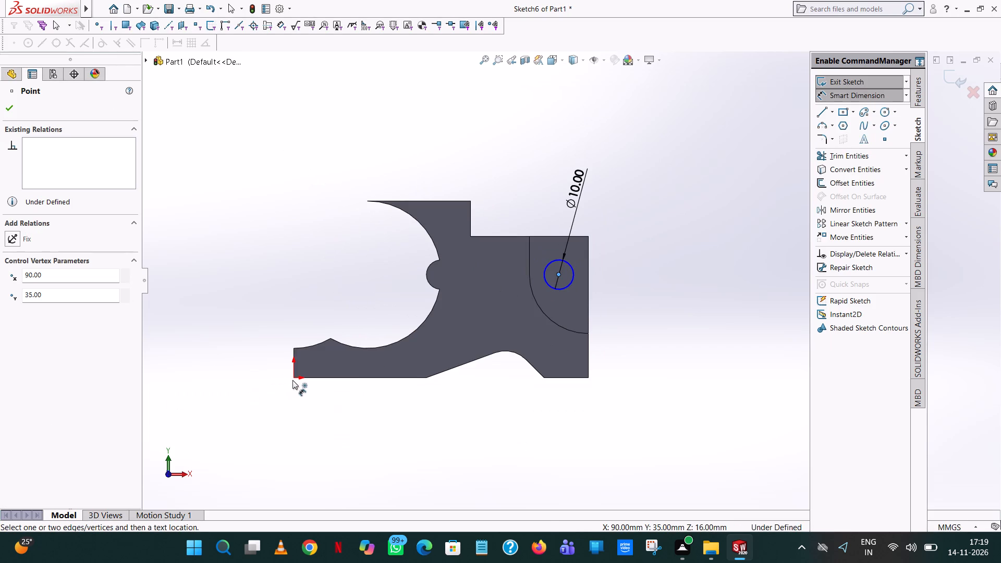
click(292, 380)
click(437, 168)
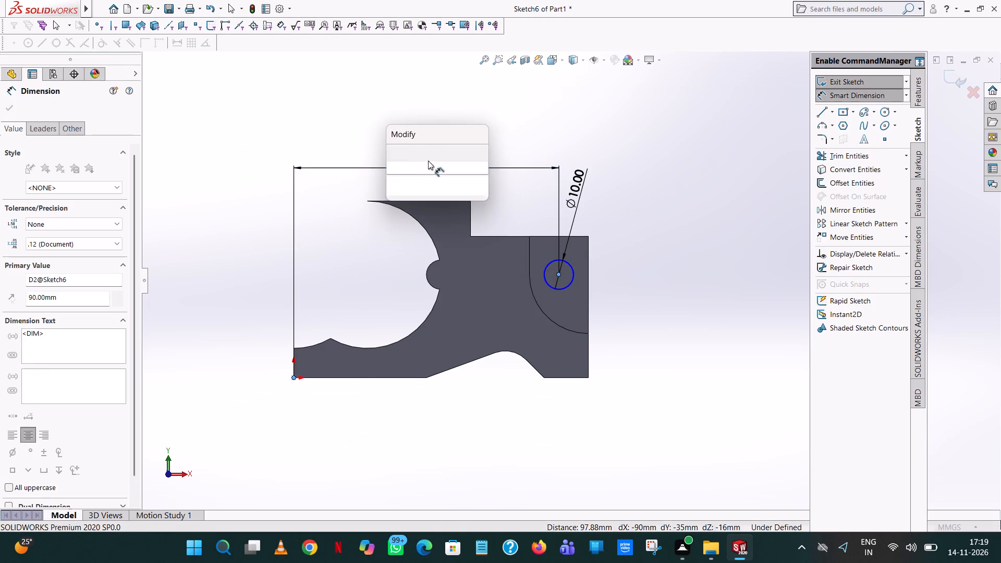
click(392, 148)
click(417, 110)
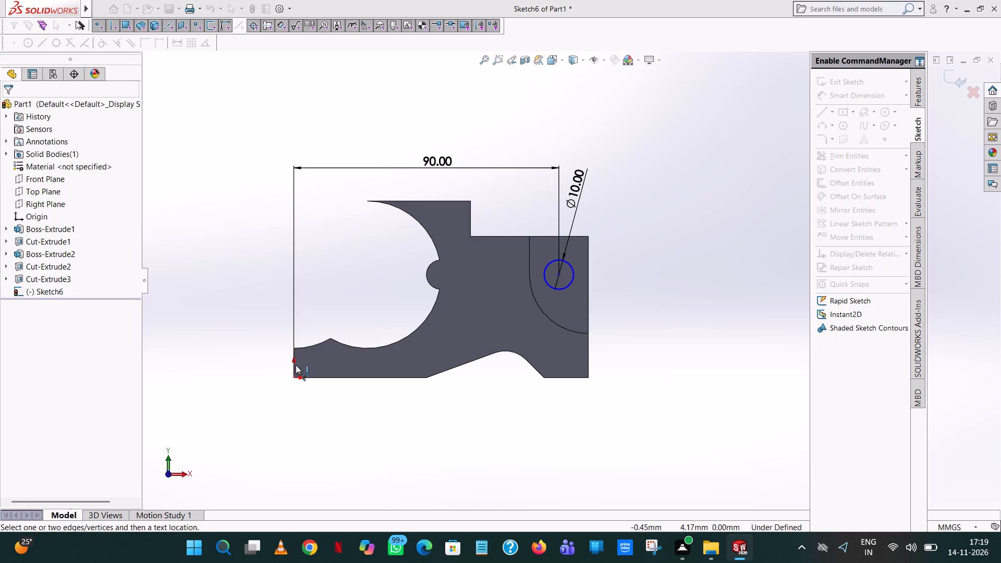
Dimension the vertical distance from the origin to the circle's centre, fully defining the sketch.
click(295, 377)
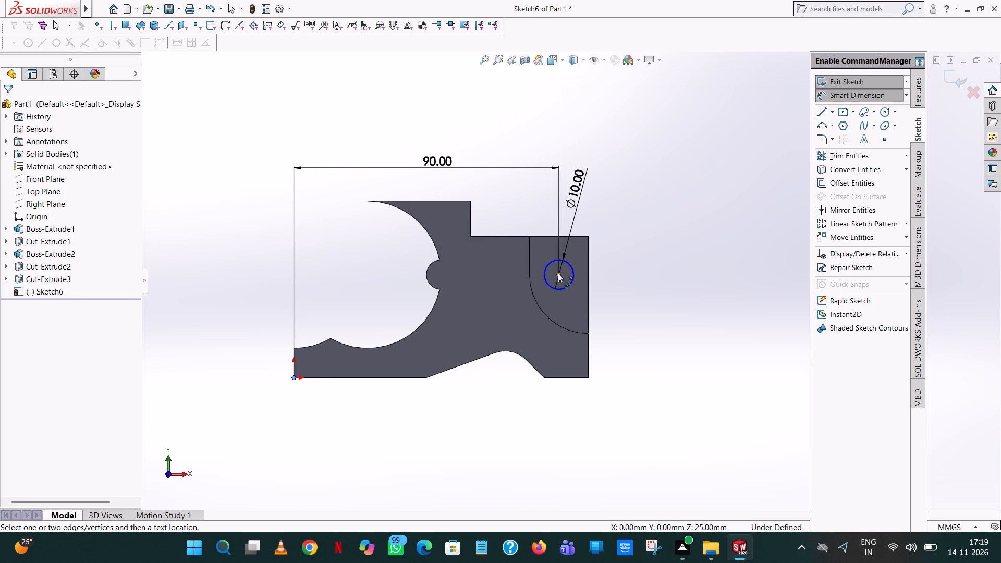
click(558, 273)
click(670, 322)
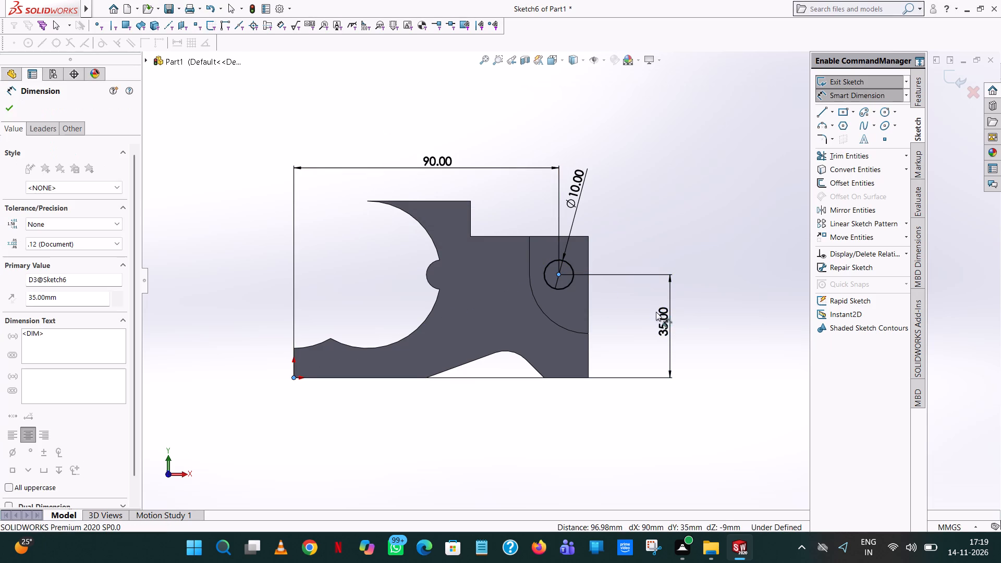
click(627, 298)
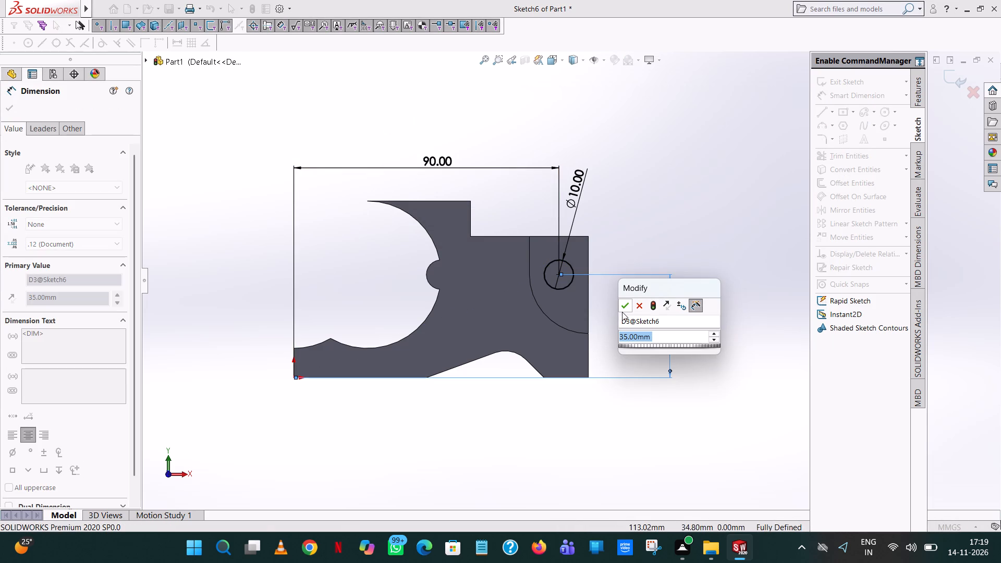
click(622, 312)
click(675, 207)
Cut-extrude the circle 117 mm deep, straight through the block from the quarter-round recess face.
click(919, 102)
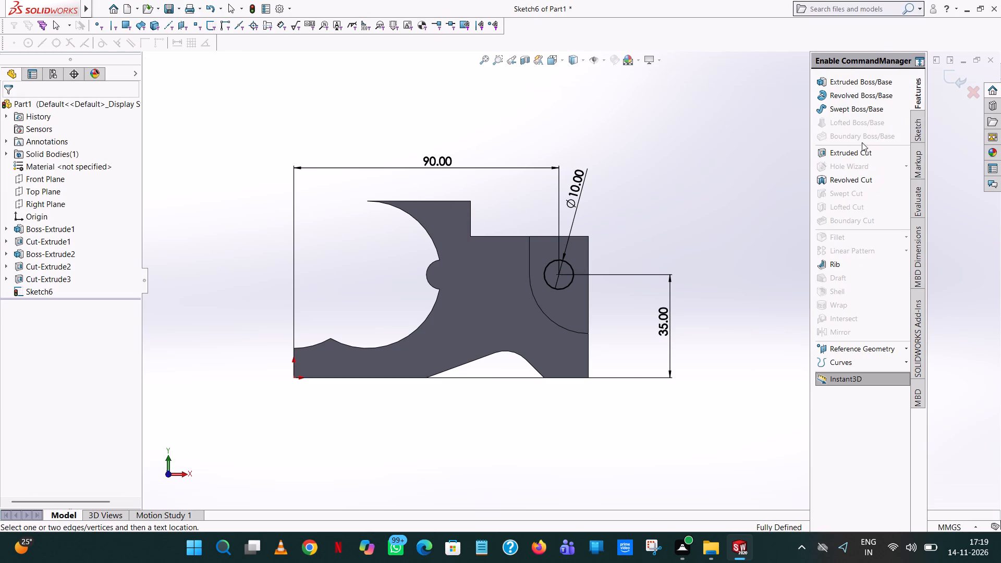
click(856, 153)
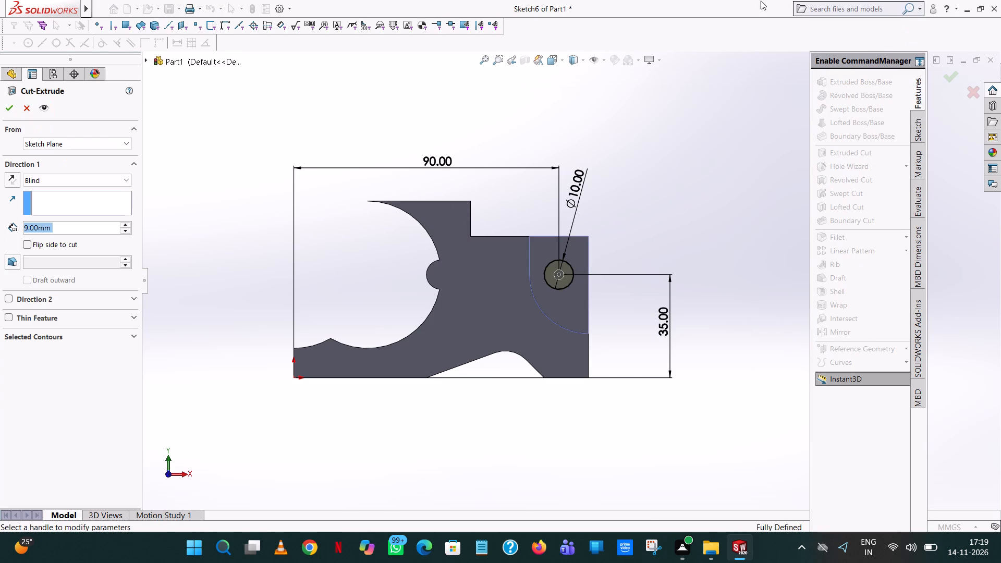
scroll(673, 211, up, 1)
middle_drag(666, 216, 579, 252)
scroll(579, 252, up, 1)
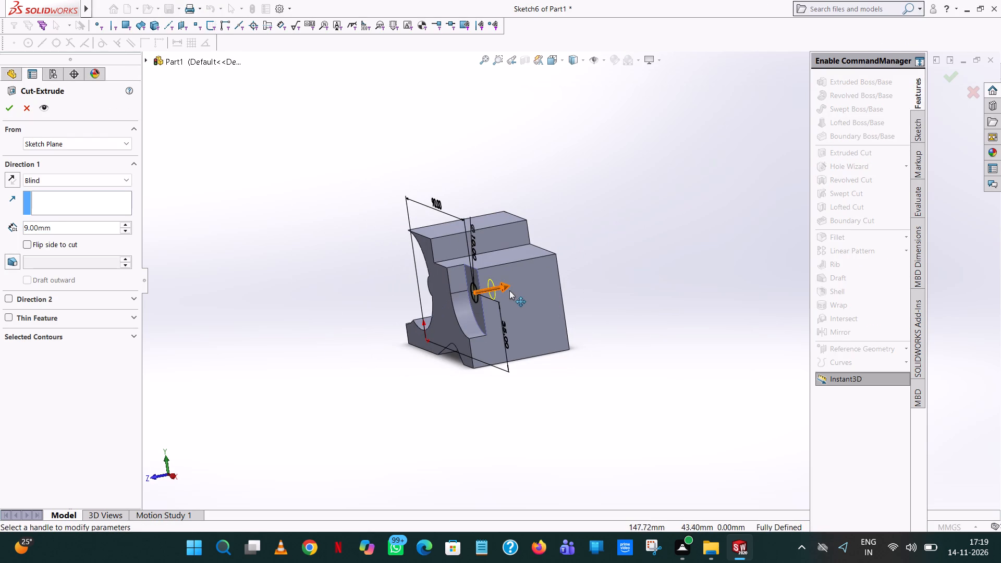
drag(509, 290, 698, 242)
click(8, 106)
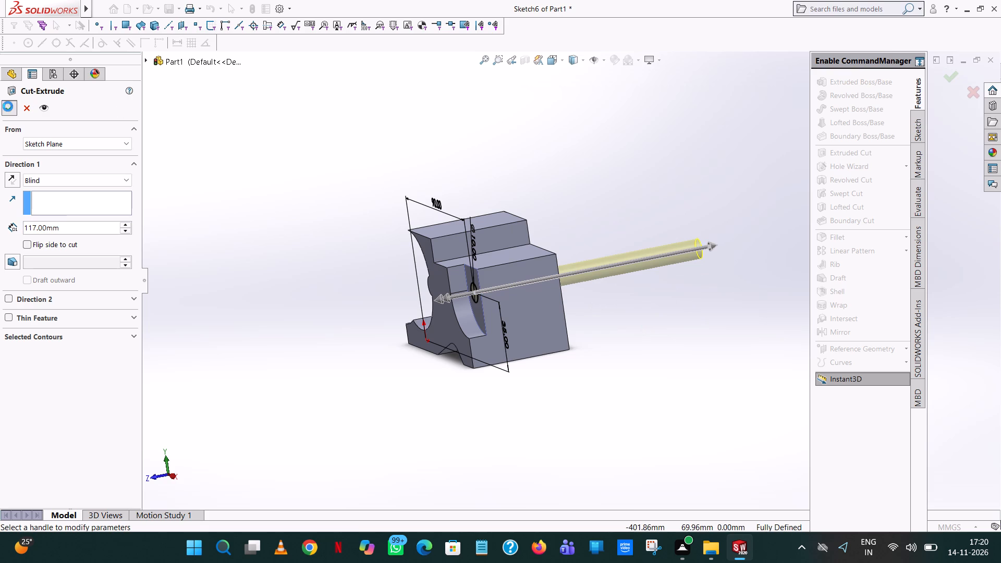
click(556, 186)
Examine the block from several sides, including the through hole, rib and bottom notch.
middle_drag(559, 189, 690, 159)
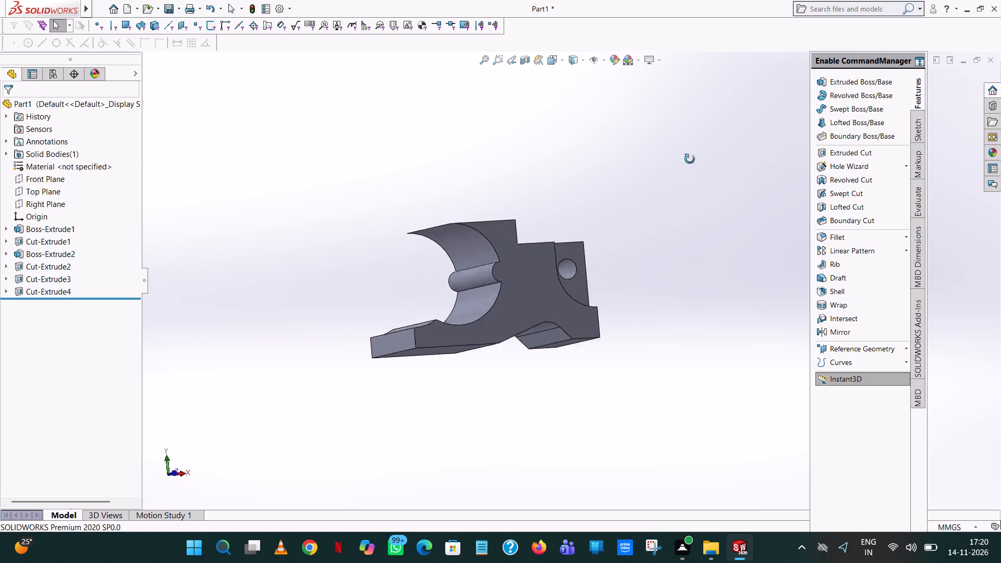
middle_drag(690, 159, 692, 348)
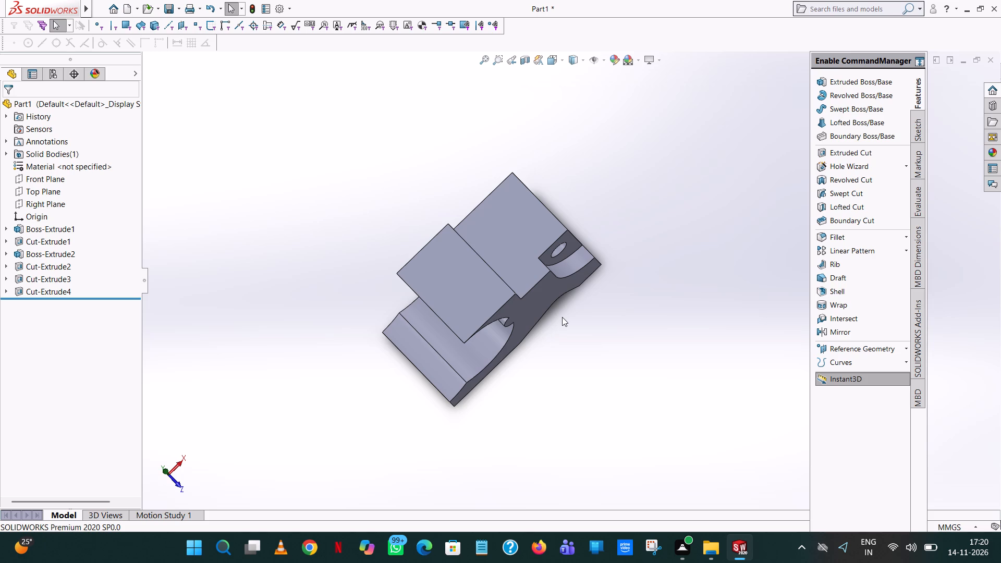
scroll(562, 317, up, 1)
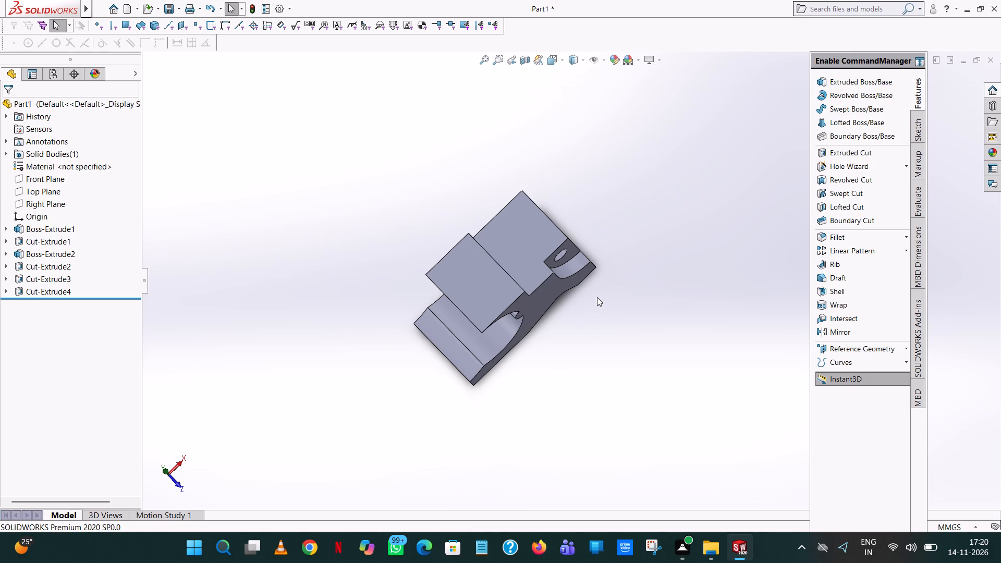
middle_drag(597, 298, 673, 108)
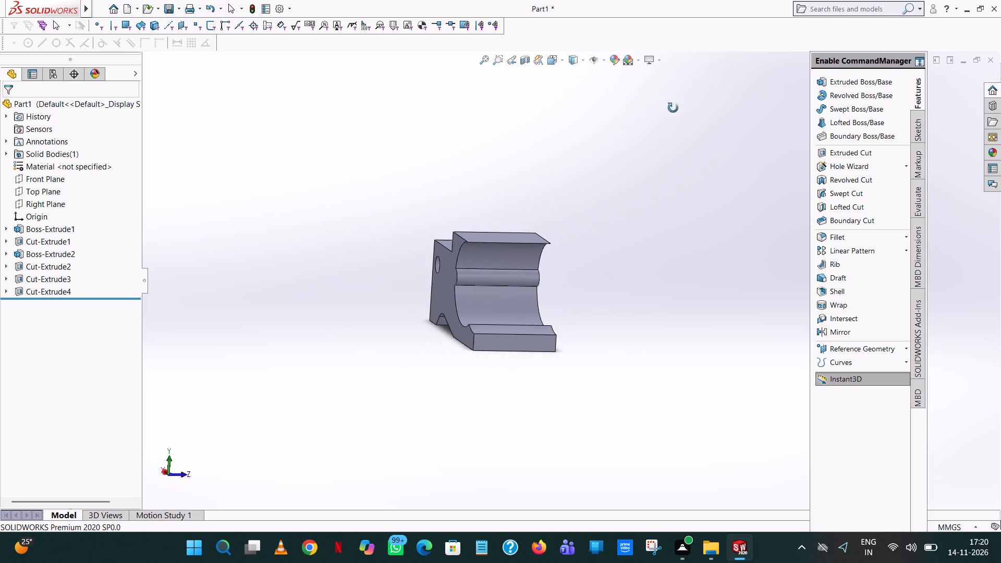
middle_drag(673, 108, 719, 103)
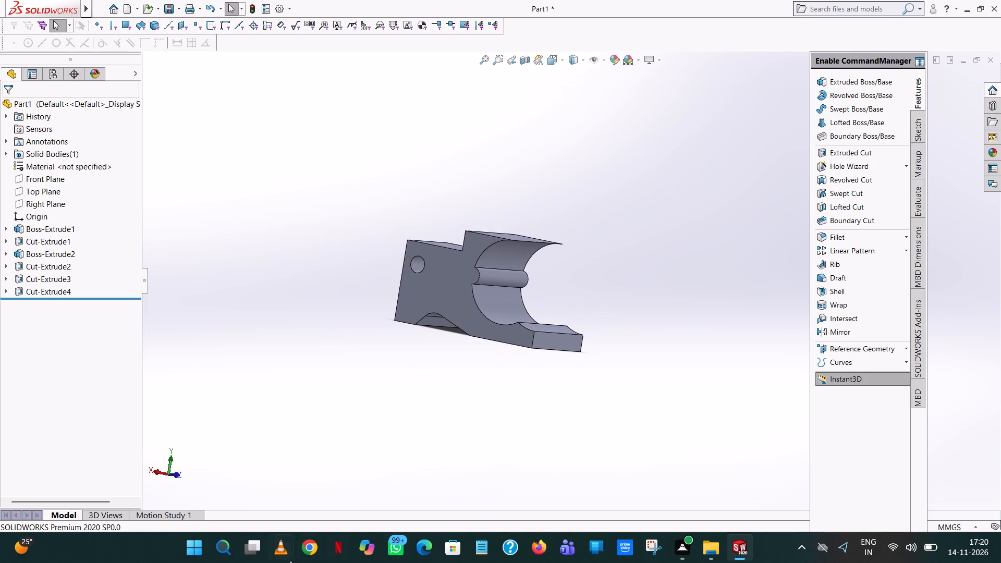
middle_drag(573, 325, 419, 504)
scroll(570, 328, up, 1)
scroll(230, 388, up, 1)
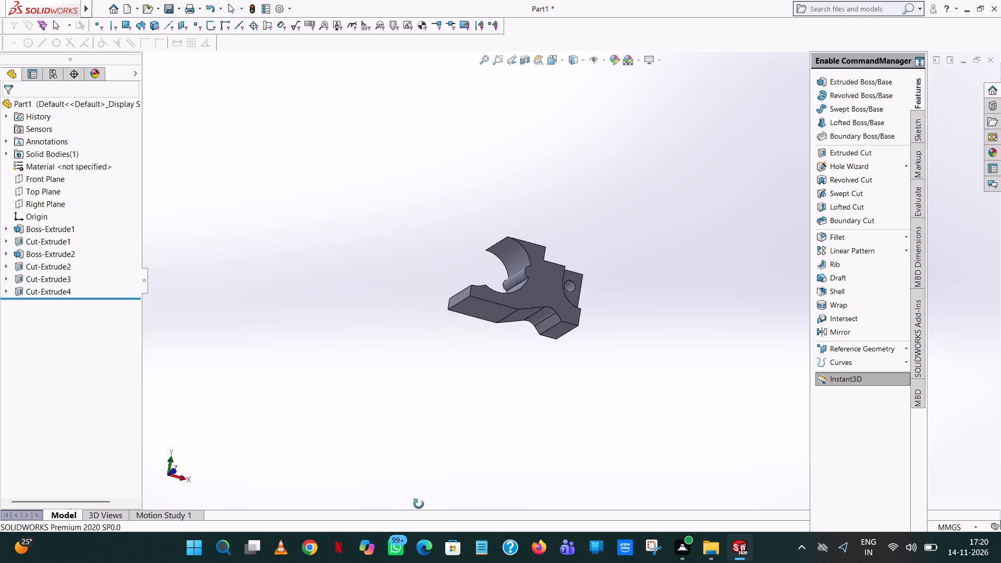
middle_drag(419, 504, 391, 547)
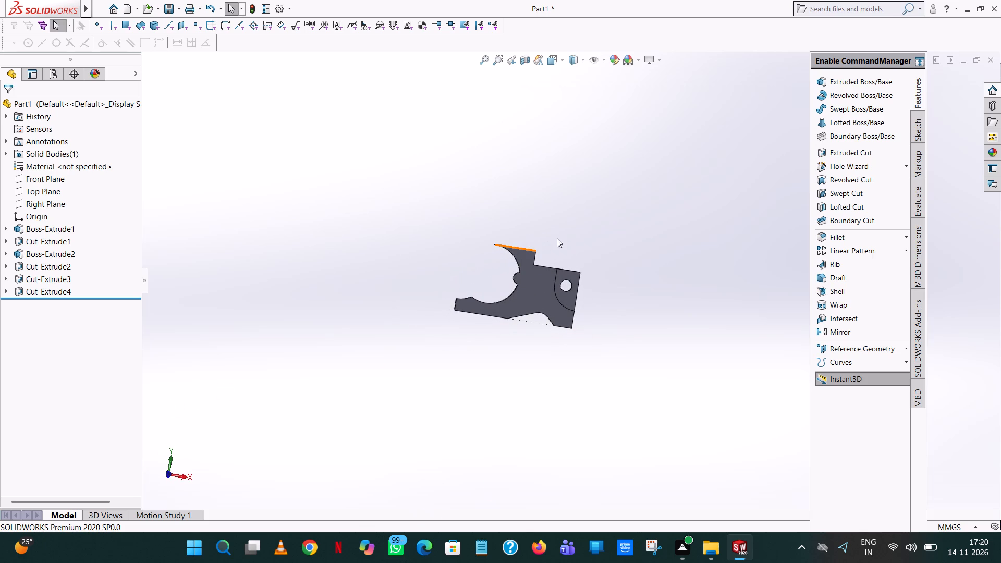
Apply a medium grey colour from the standard swatches to the whole part.
click(546, 281)
right_click(545, 284)
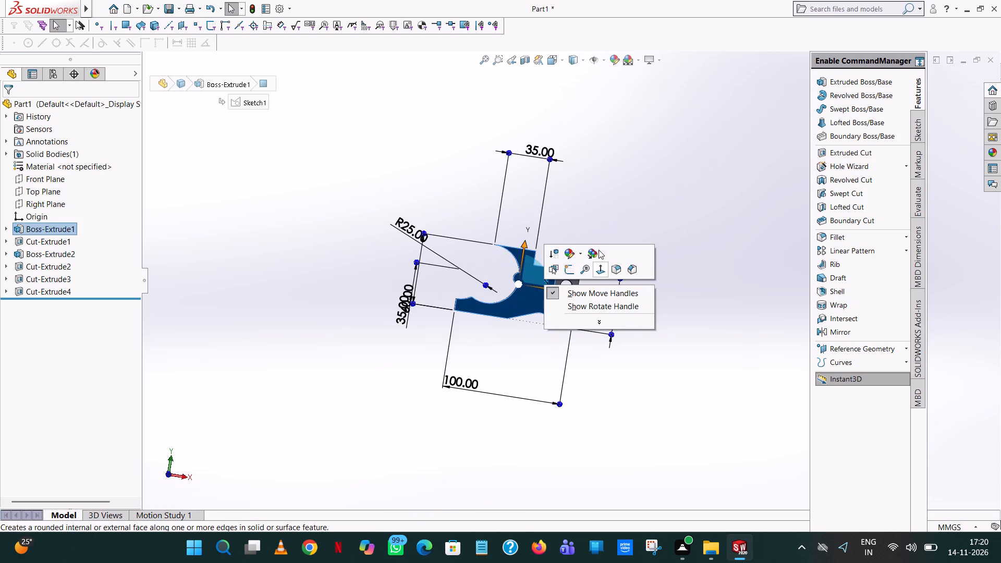
click(567, 250)
click(605, 317)
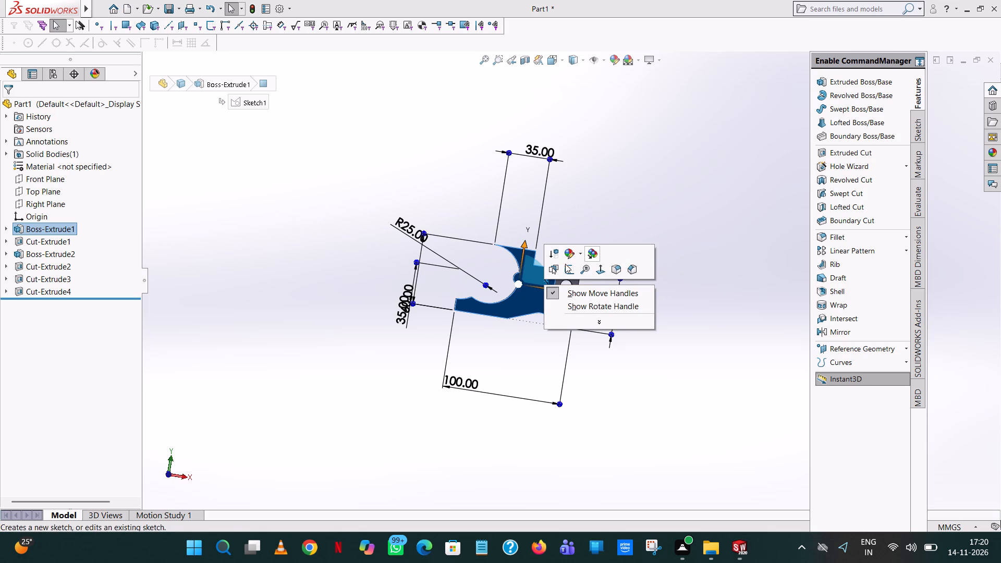
click(572, 253)
click(589, 309)
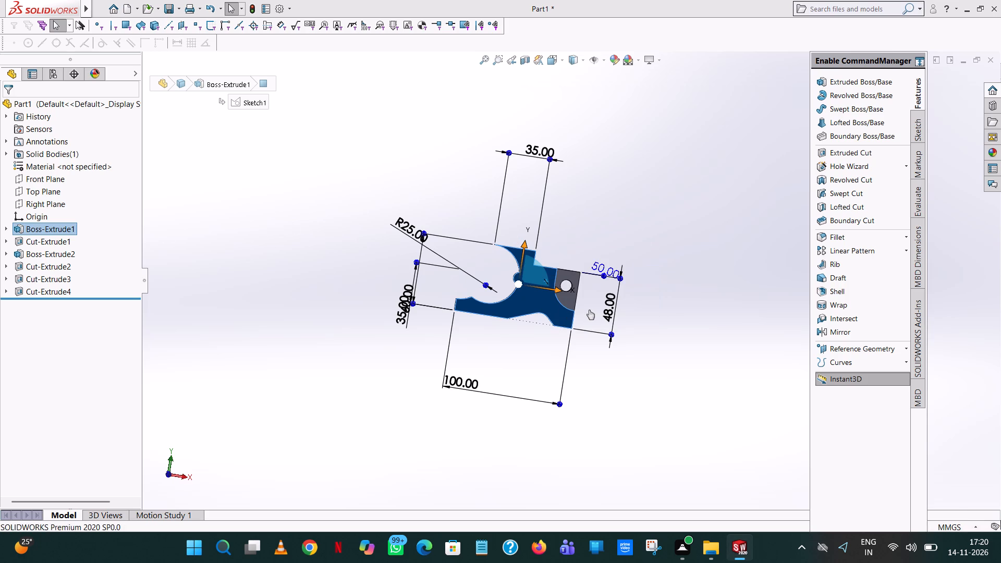
click(626, 152)
scroll(553, 272, down, 3)
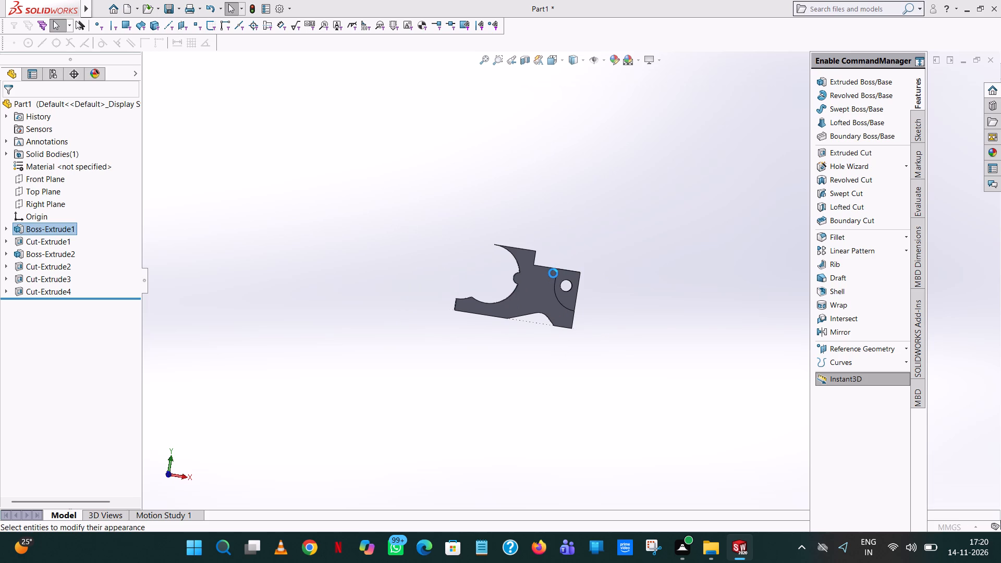
scroll(553, 273, down, 5)
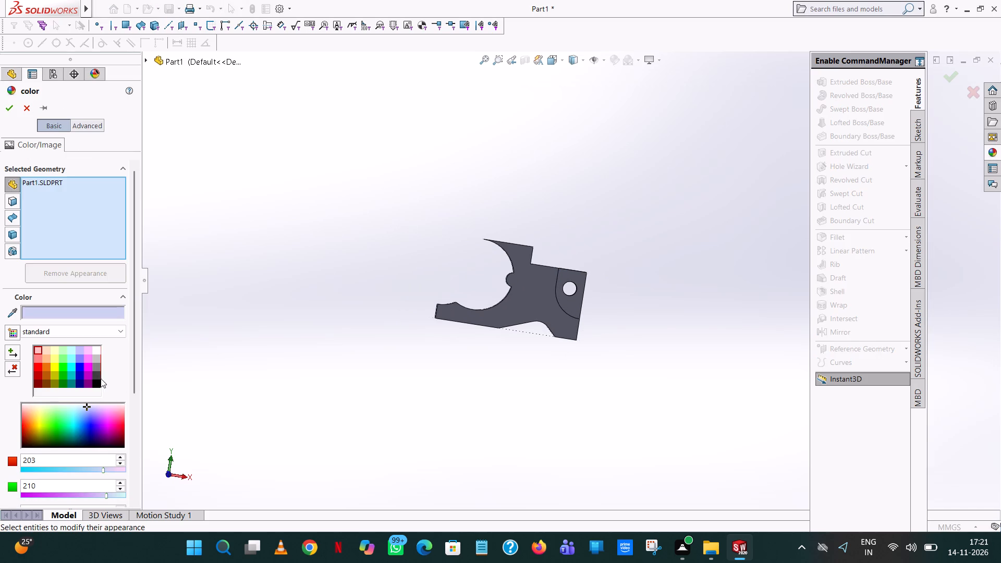
click(93, 368)
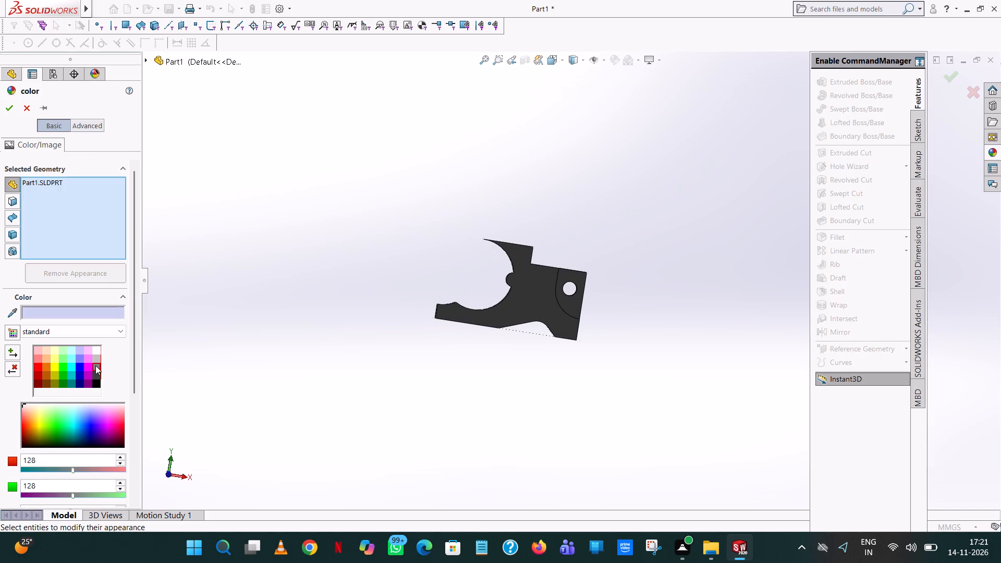
click(95, 365)
scroll(520, 249, down, 9)
middle_drag(567, 341, 581, 411)
scroll(571, 374, down, 1)
scroll(581, 411, up, 3)
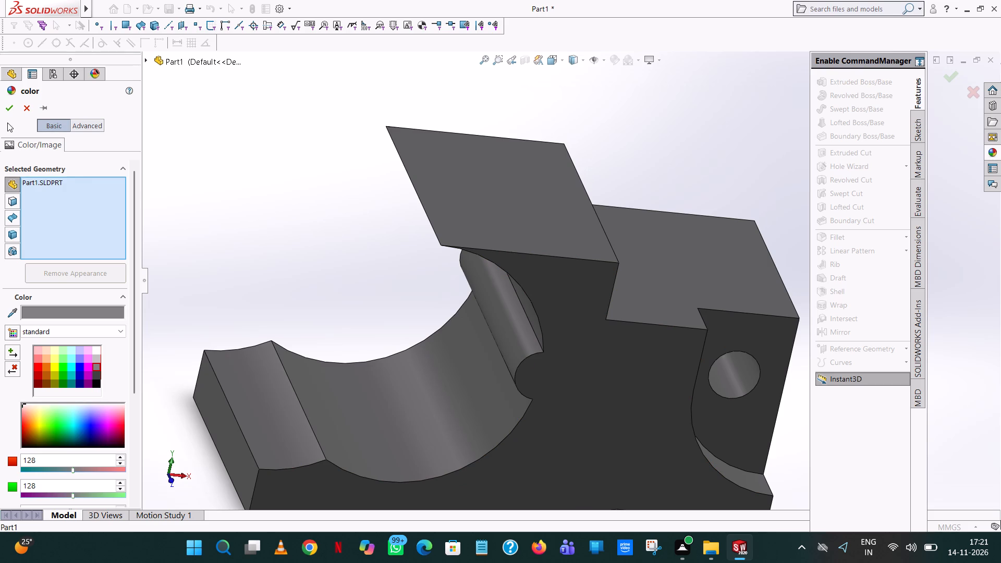
click(8, 108)
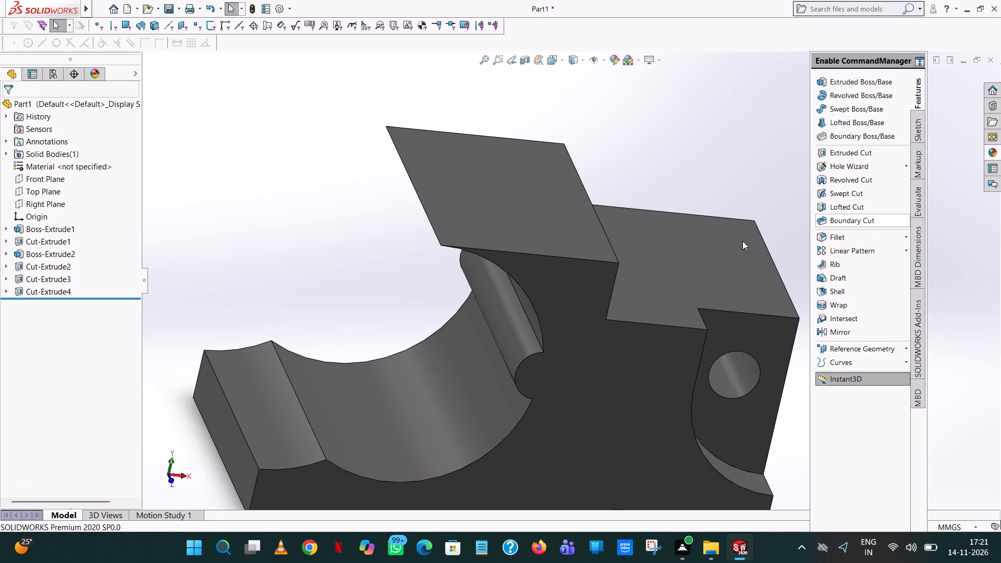
Apply white from the standard swatches to only the inner cylindrical face of the through hole.
click(733, 376)
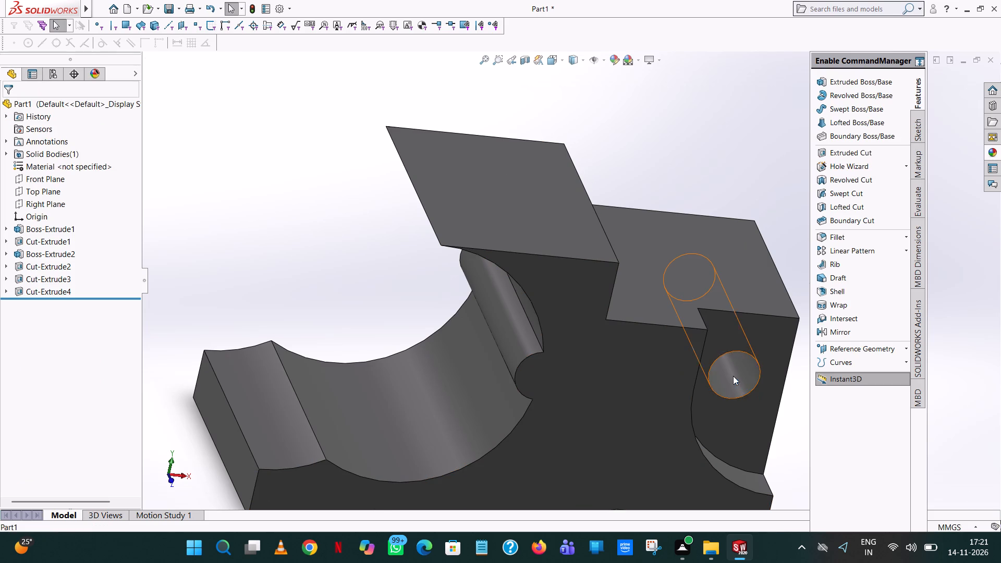
click(841, 328)
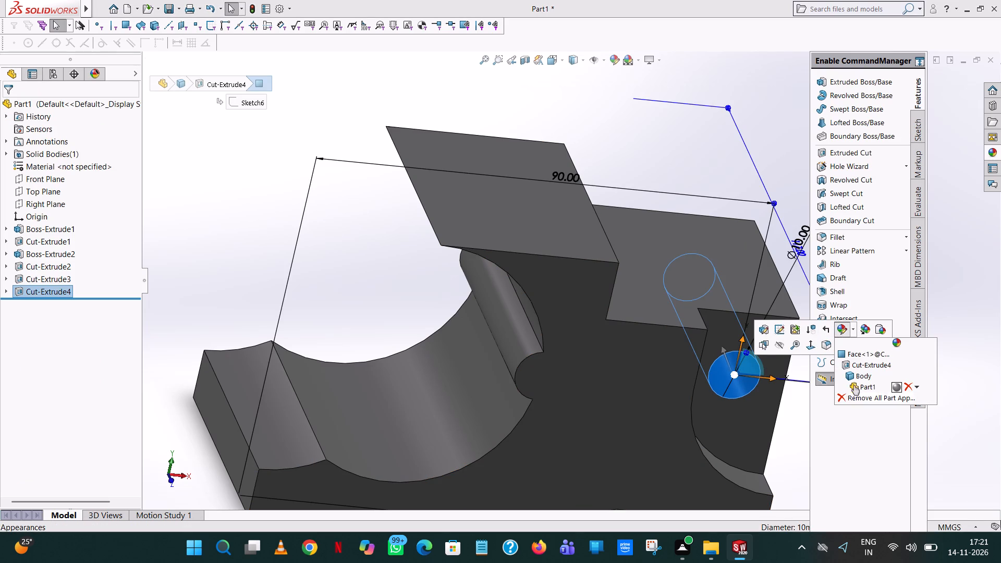
click(855, 352)
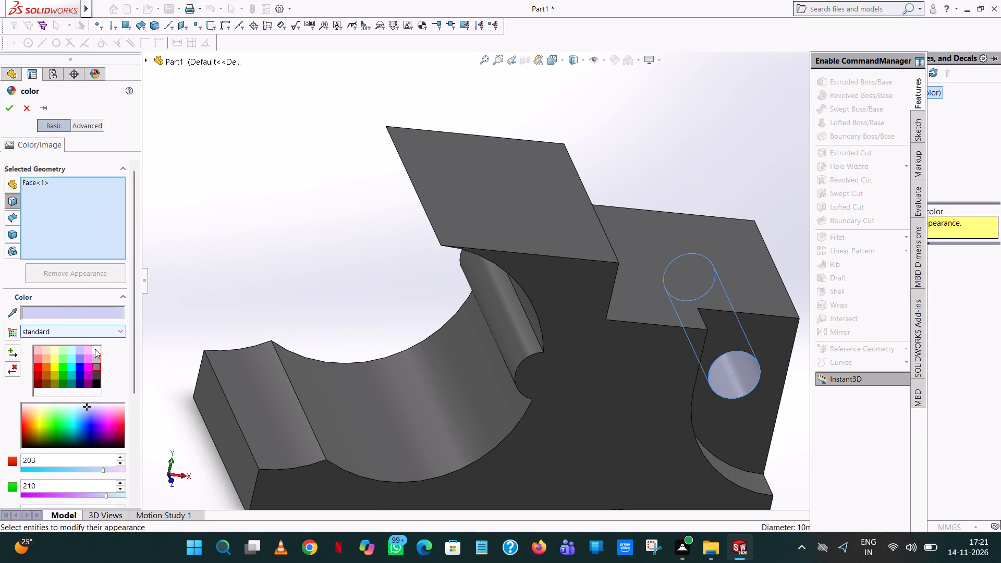
click(95, 352)
scroll(231, 312, up, 4)
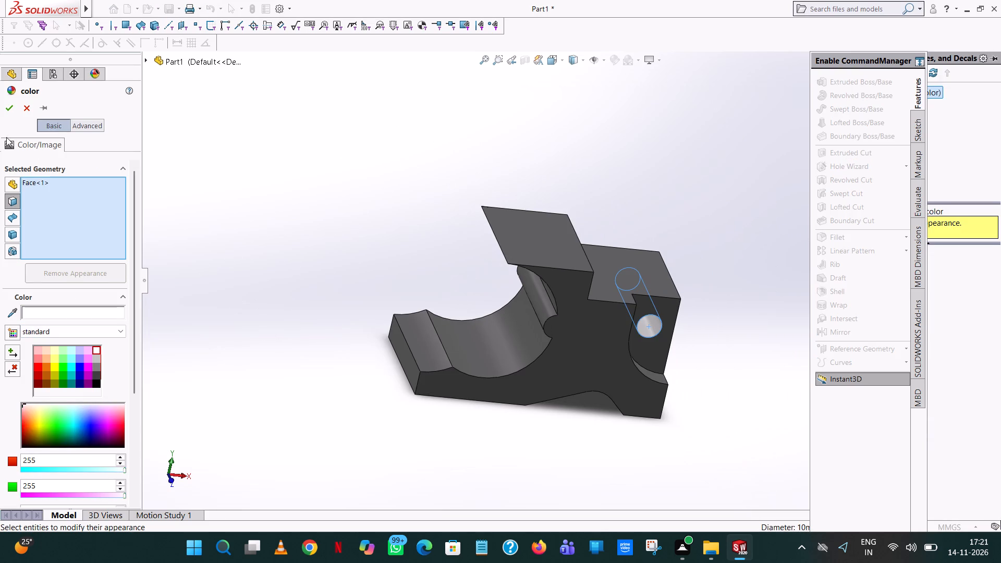
click(17, 101)
click(8, 103)
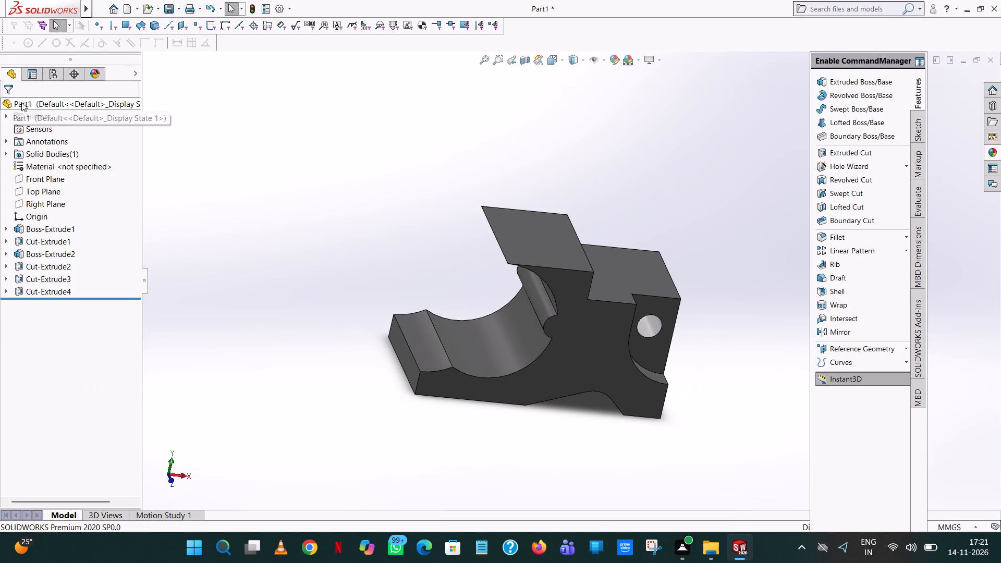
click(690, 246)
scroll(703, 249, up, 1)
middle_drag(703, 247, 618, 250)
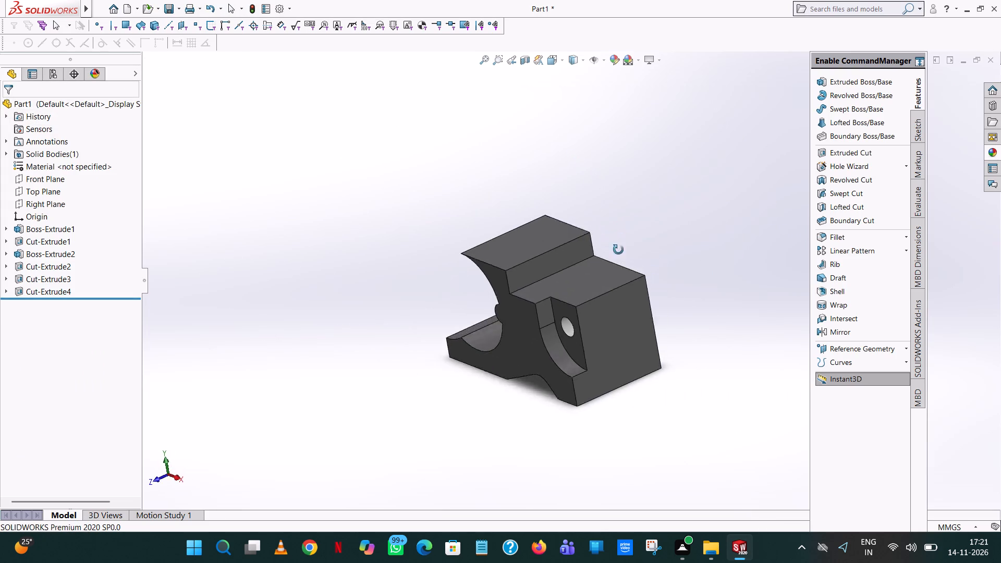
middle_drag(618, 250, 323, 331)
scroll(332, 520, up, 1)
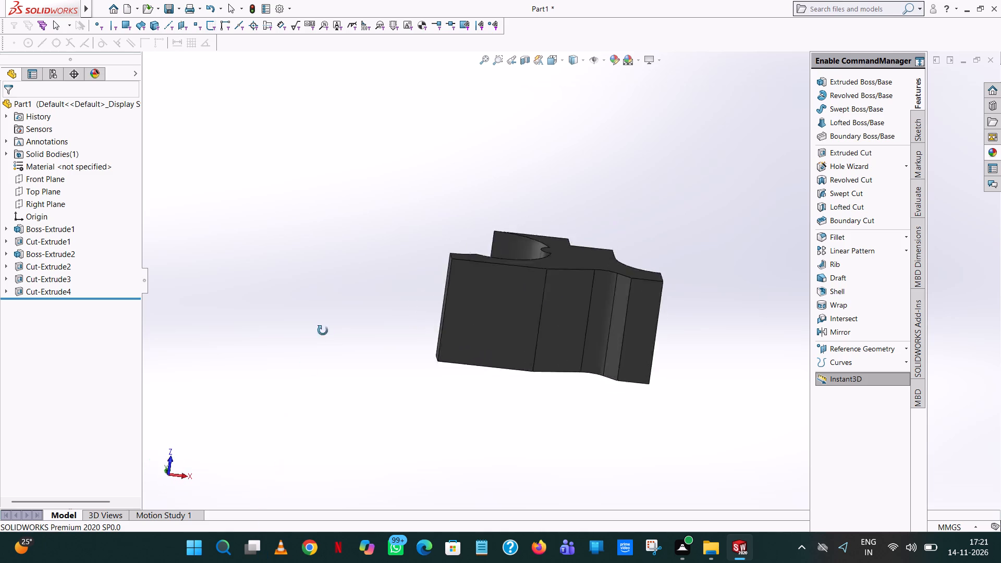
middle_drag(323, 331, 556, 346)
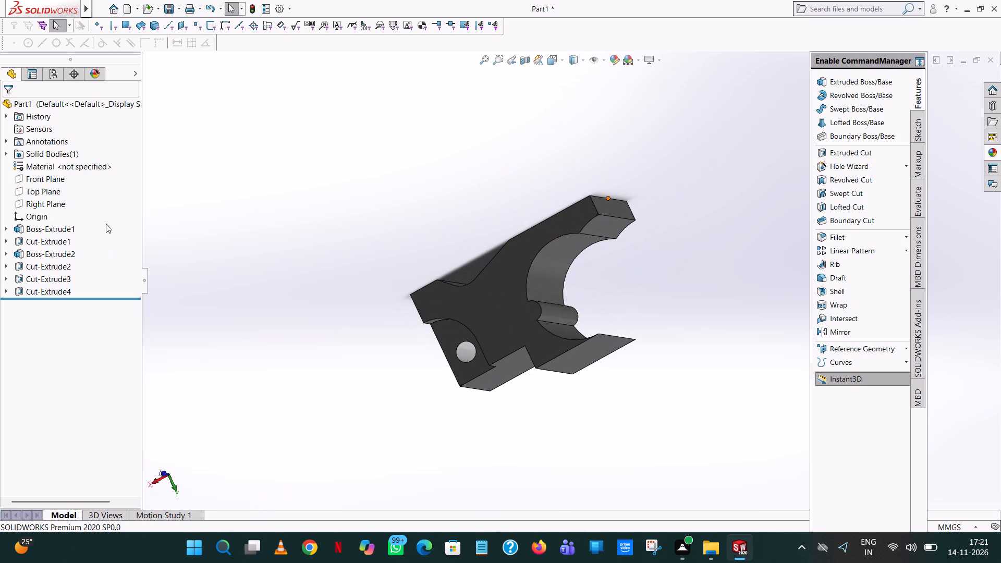
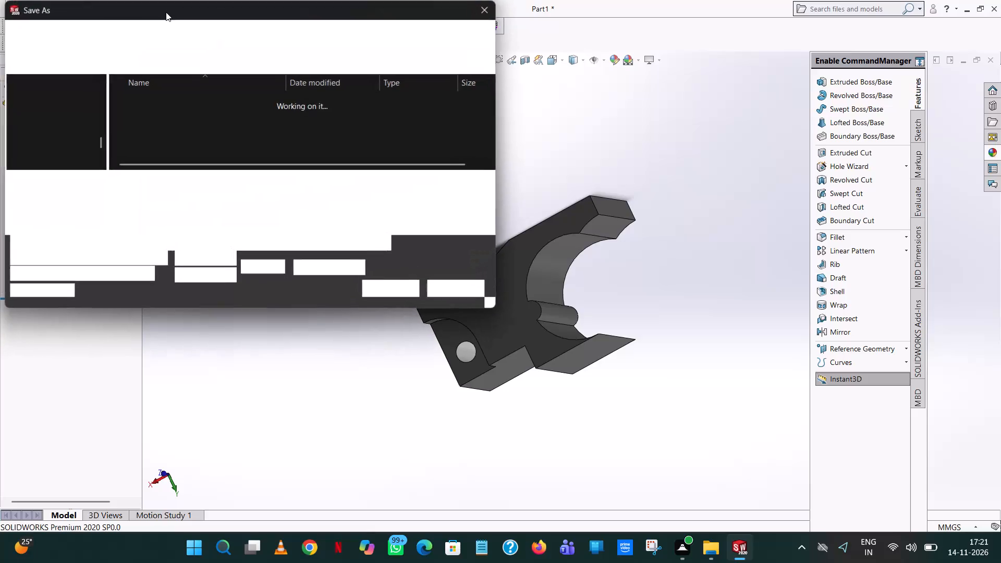
Save the part as an Adobe PDF named "notched block" in the pdf folder.
text(notched bloc)
key(k)
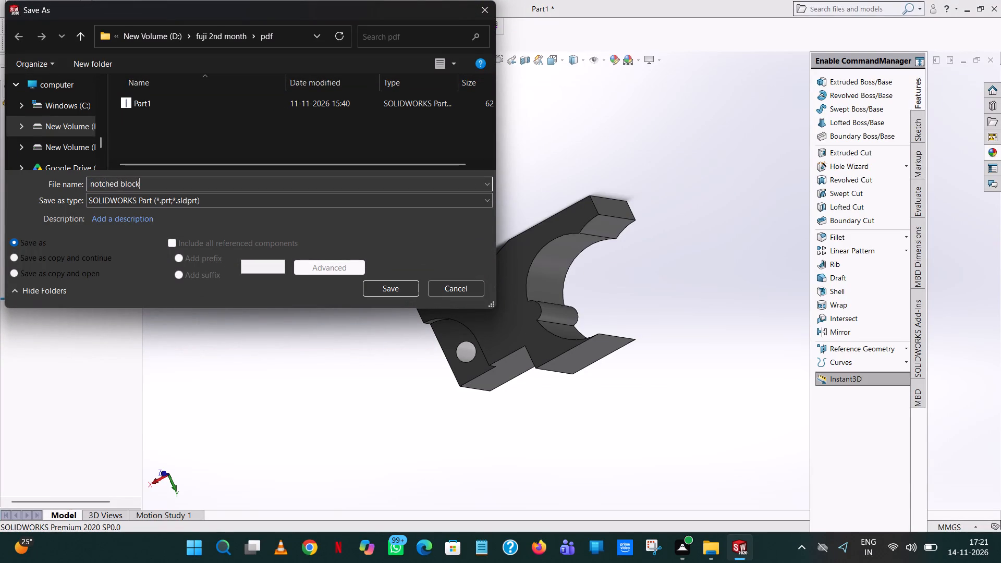
click(213, 203)
click(228, 297)
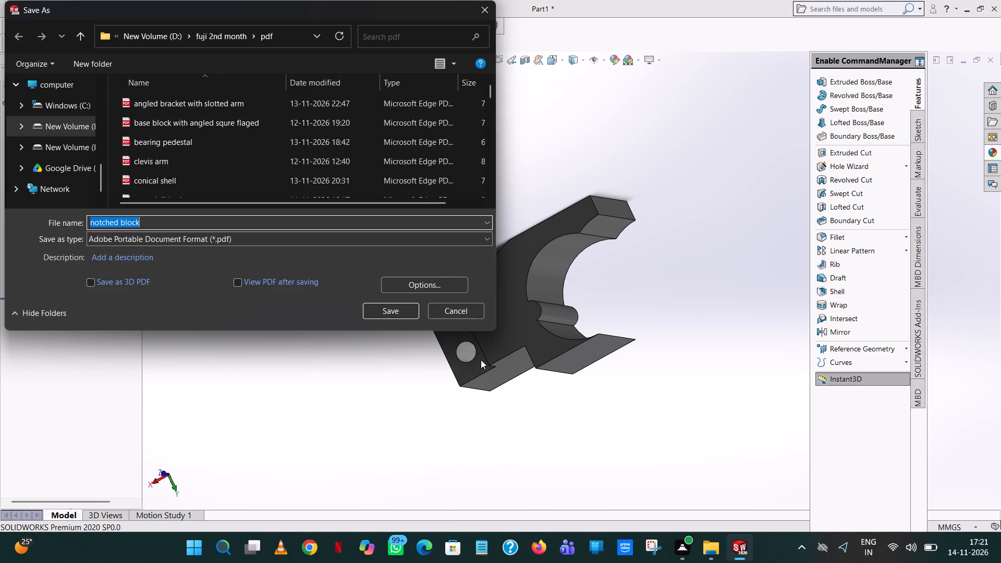
click(402, 314)
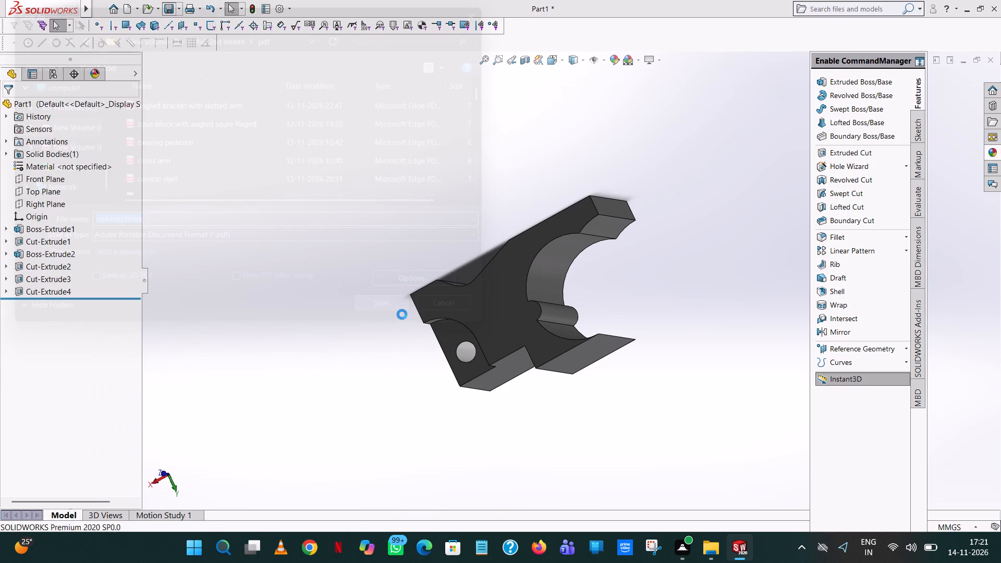
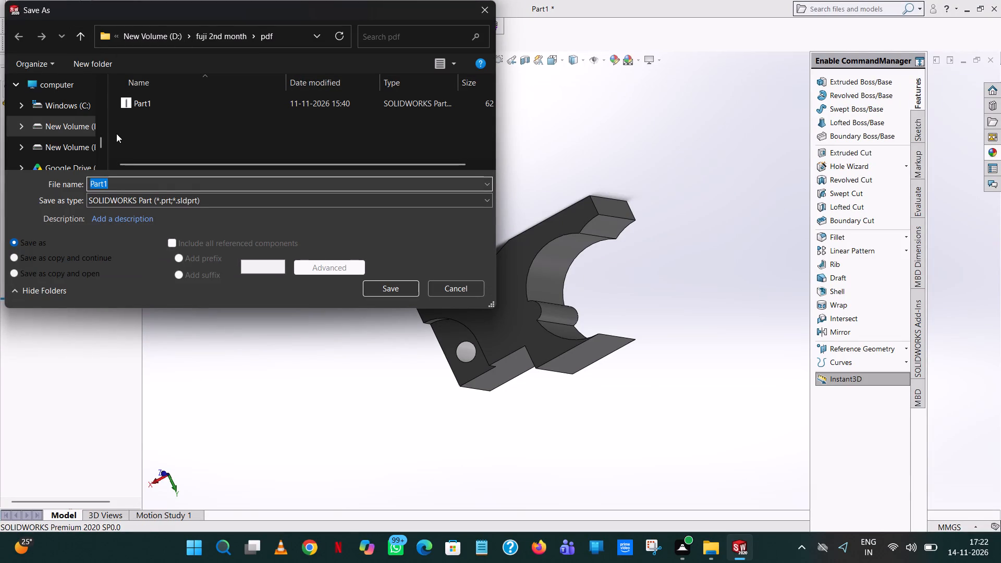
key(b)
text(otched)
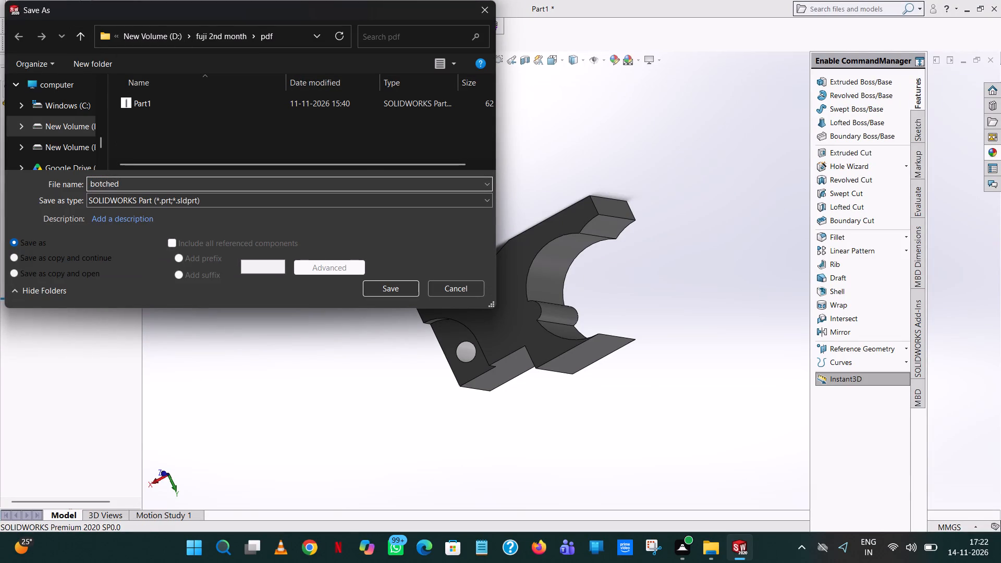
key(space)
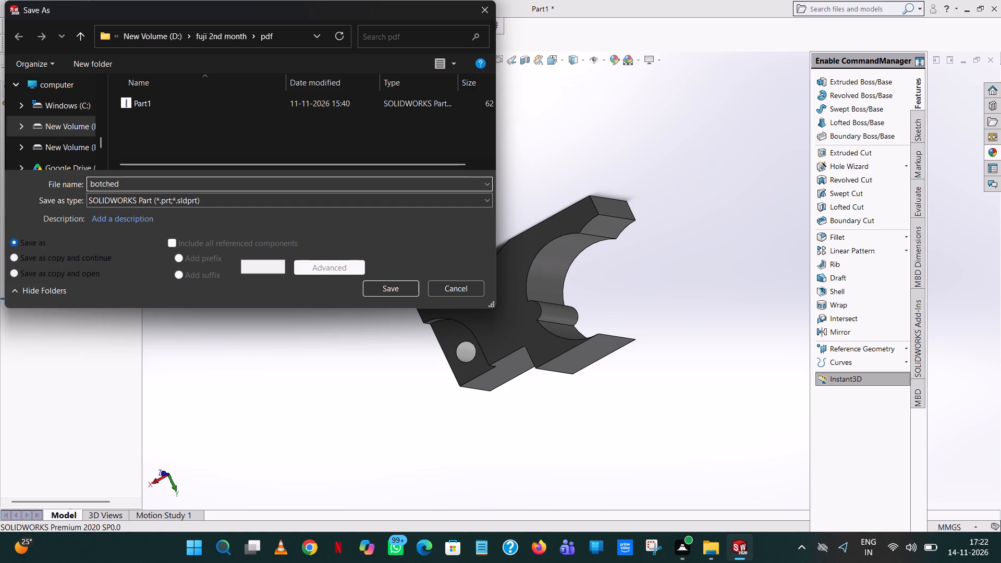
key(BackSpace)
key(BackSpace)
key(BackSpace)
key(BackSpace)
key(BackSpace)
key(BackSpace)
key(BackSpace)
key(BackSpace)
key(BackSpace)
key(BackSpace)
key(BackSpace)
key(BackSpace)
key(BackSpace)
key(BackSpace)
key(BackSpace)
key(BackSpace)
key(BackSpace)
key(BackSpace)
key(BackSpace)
Save the model as a SOLIDWORKS Part named "notched block" in the design folder of "fuji 2nd month".
text(notched)
key(space)
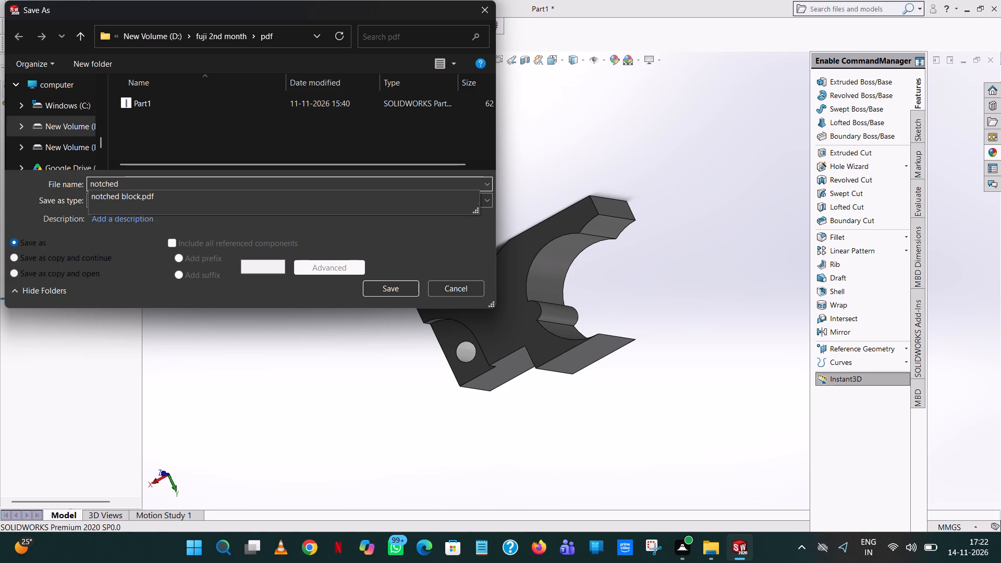
text(block)
click(86, 39)
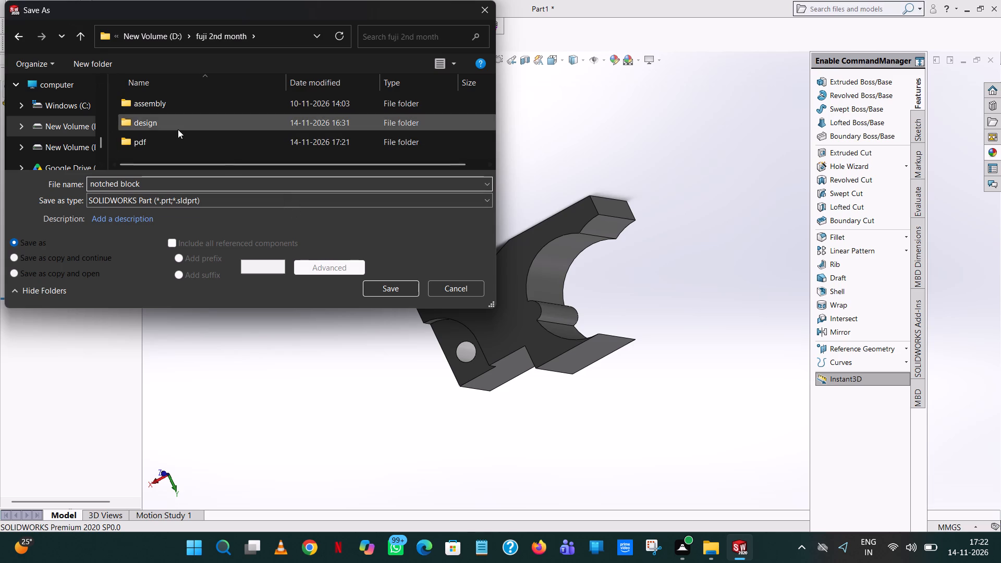
double_click(176, 126)
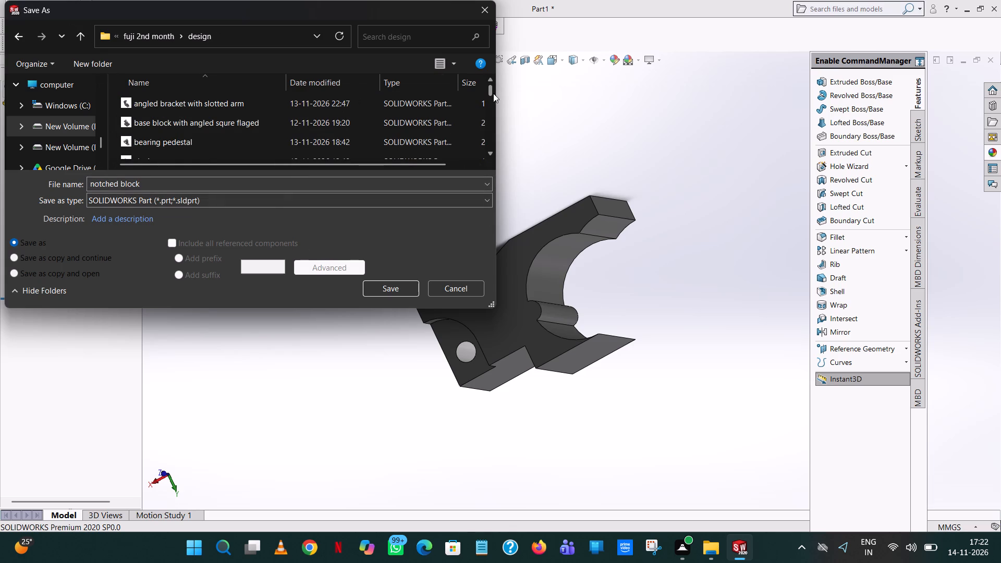
drag(491, 90, 506, 179)
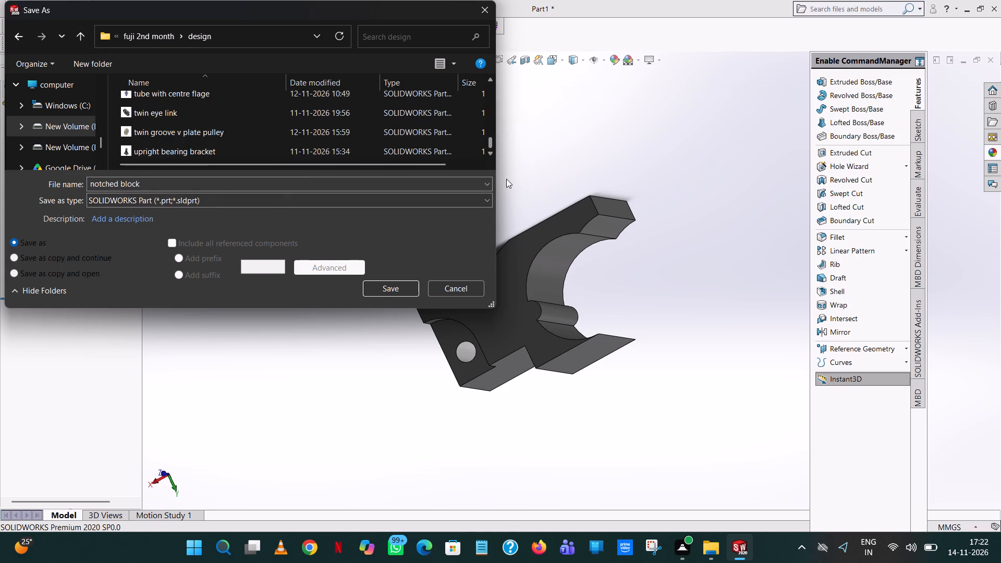
drag(506, 179, 499, 84)
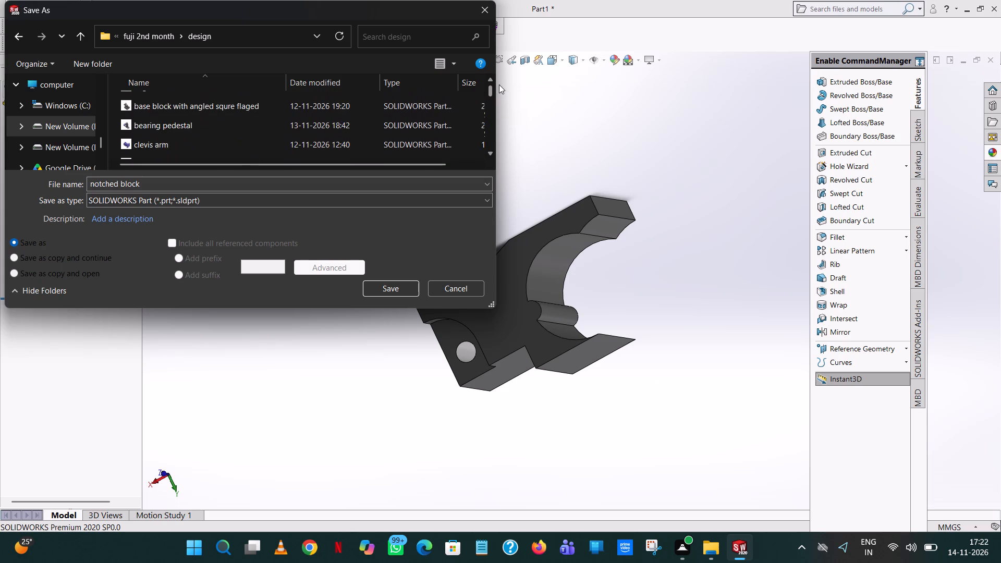
drag(499, 84, 503, 128)
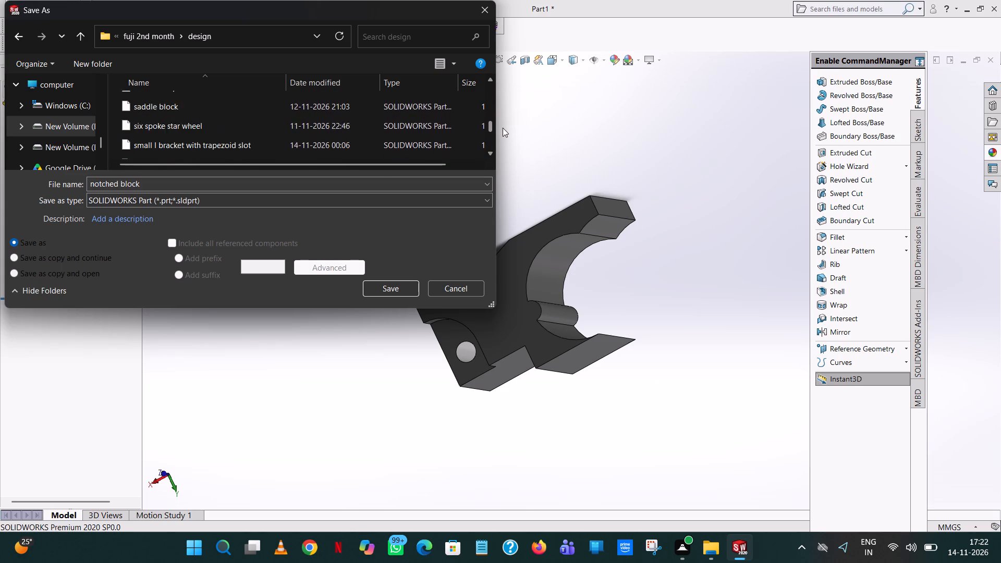
drag(503, 128, 502, 160)
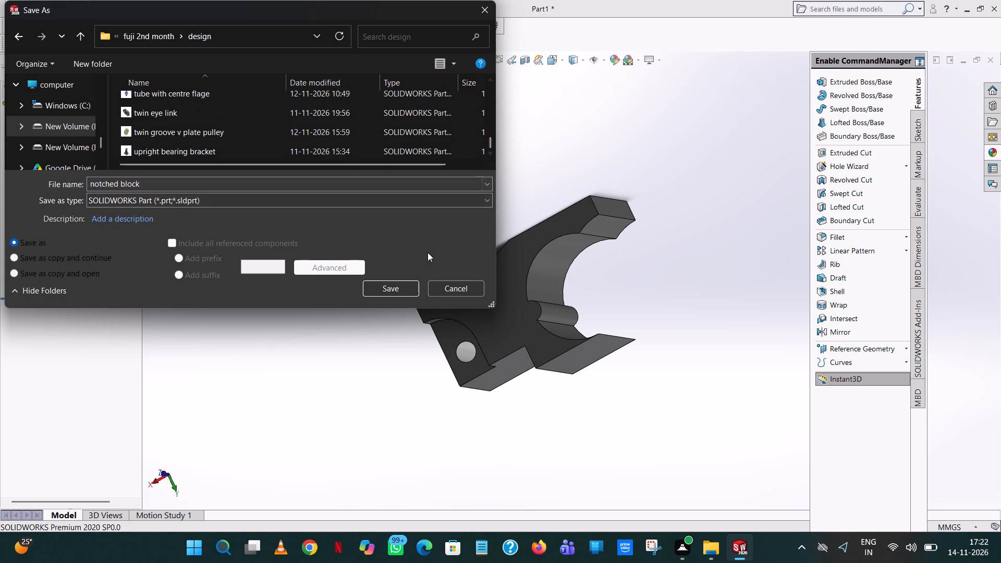
click(387, 289)
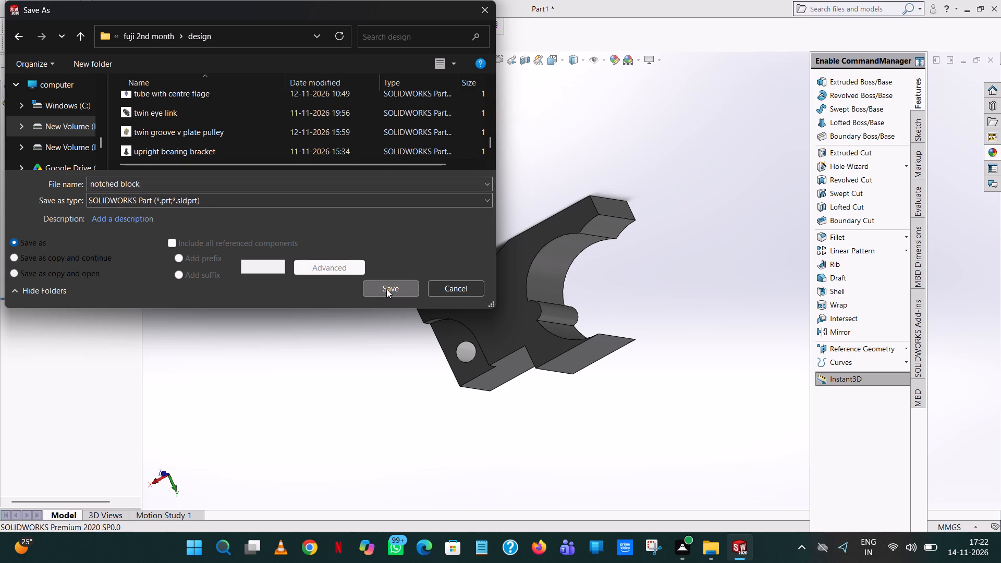